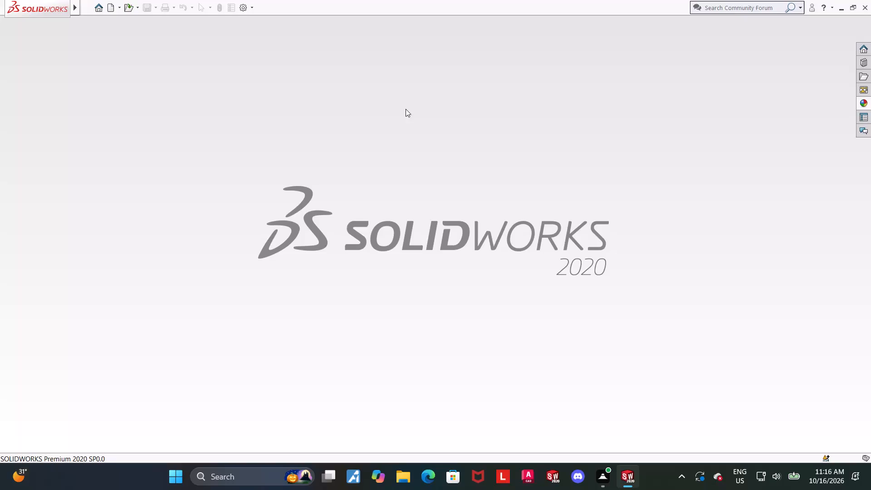
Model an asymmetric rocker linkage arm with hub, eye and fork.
Create a new part document.
{"action": "left_click", "coordinate": [351, 106]}
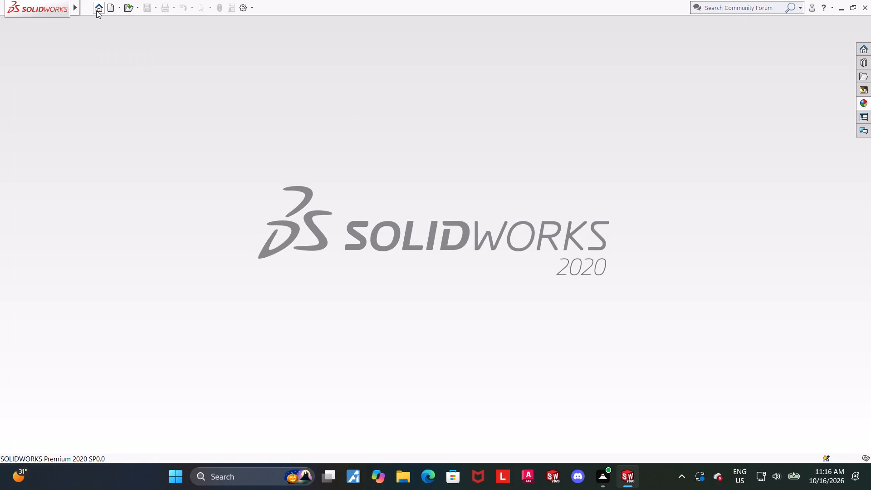
{"action": "left_click", "coordinate": [105, 8]}
{"action": "double_click", "coordinate": [220, 235]}
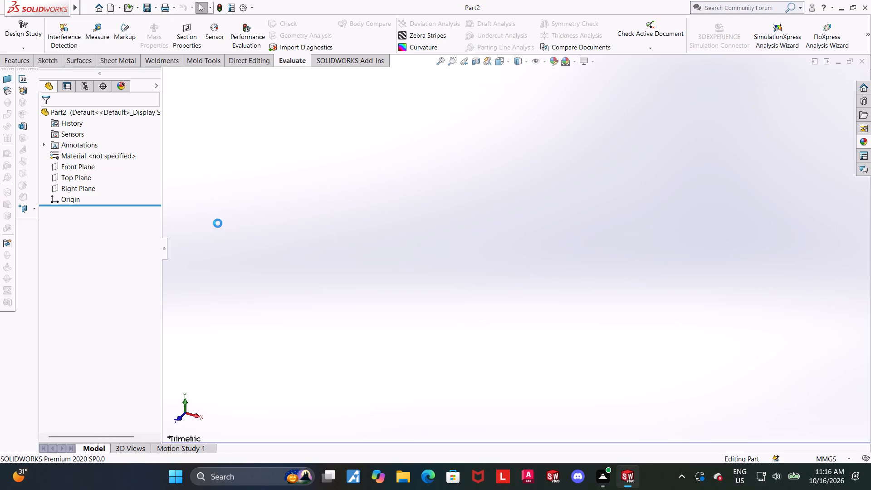
On the Top Plane, sketch two concentric circles centred on the origin, the outer one about 77.5 mm in diameter.
{"action": "left_click", "coordinate": [70, 176]}
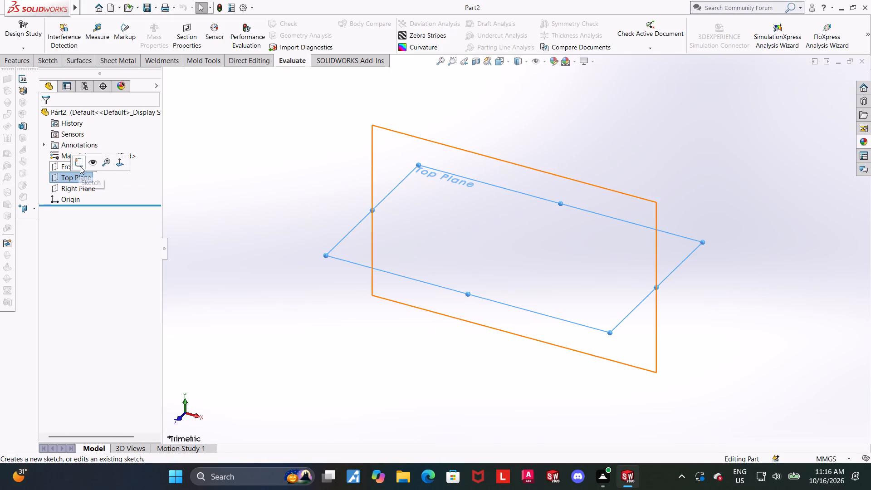
{"action": "left_click", "coordinate": [80, 166]}
{"action": "left_click", "coordinate": [103, 20]}
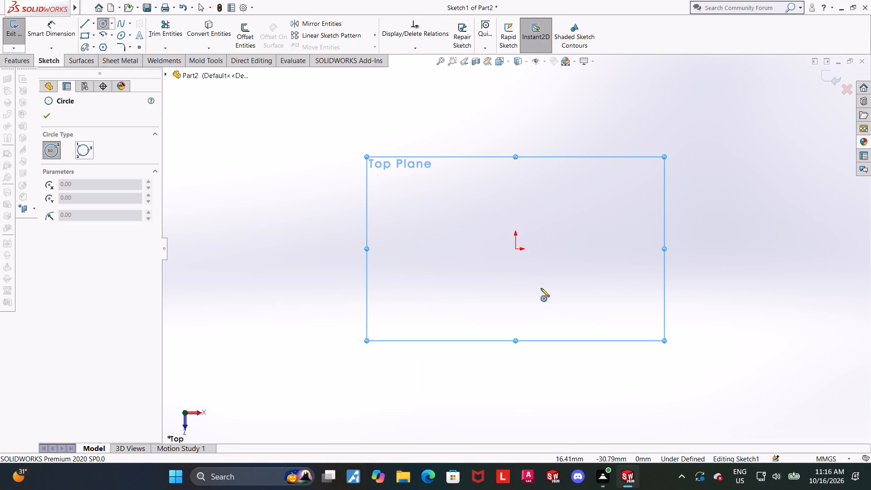
{"action": "left_click", "coordinate": [514, 248]}
{"action": "left_click", "coordinate": [548, 220]}
{"action": "key", "text": "Escape"}
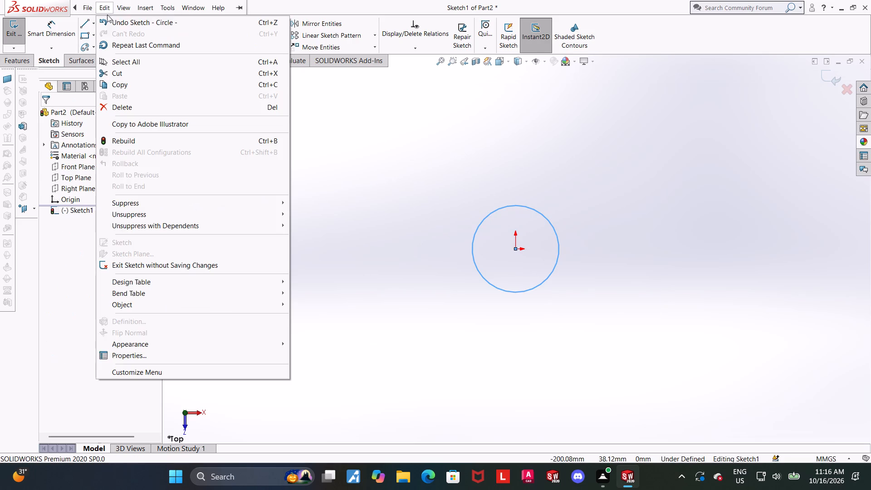
{"action": "left_click", "coordinate": [401, 78]}
{"action": "left_click", "coordinate": [105, 24]}
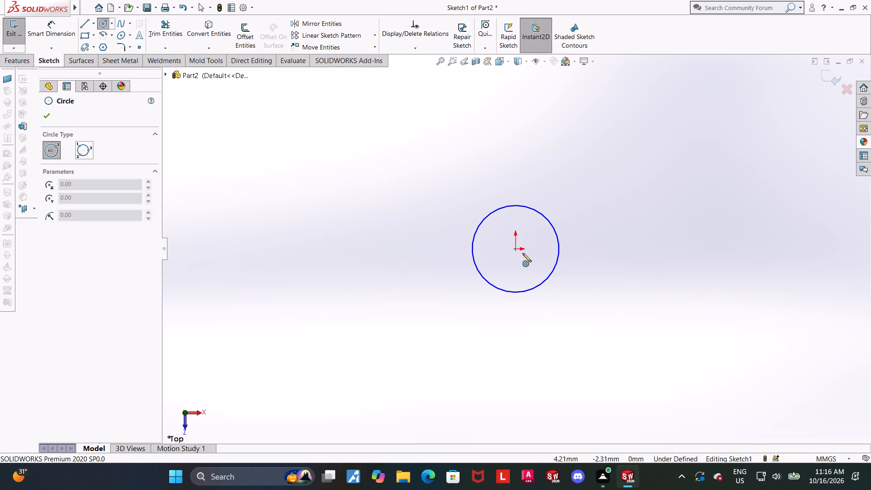
{"action": "left_click", "coordinate": [516, 251]}
{"action": "left_click", "coordinate": [566, 208]}
{"action": "key", "text": "Escape"}
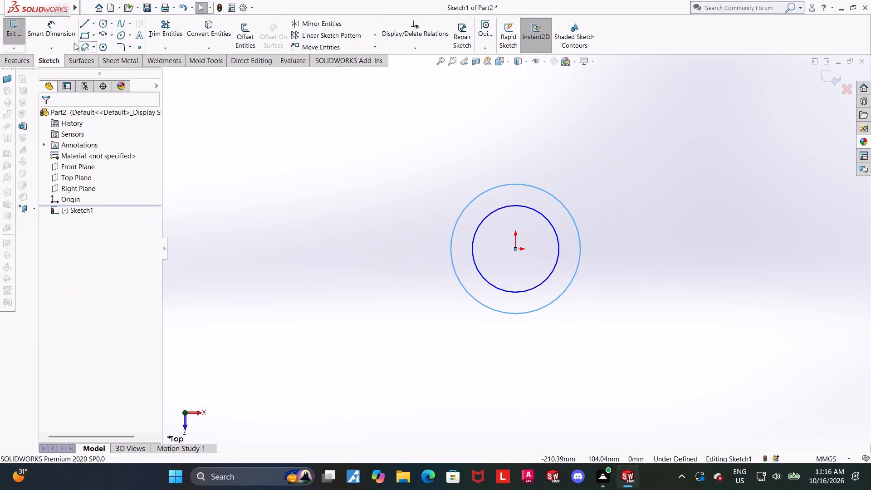
Dimension the outer circle's diameter as 4 mm, placing the dimension above the circle.
{"action": "left_click", "coordinate": [51, 29]}
{"action": "scroll", "coordinate": [492, 181], "scroll_direction": "up", "scroll_amount": 1}
{"action": "scroll", "coordinate": [509, 206], "scroll_direction": "down", "scroll_amount": 1}
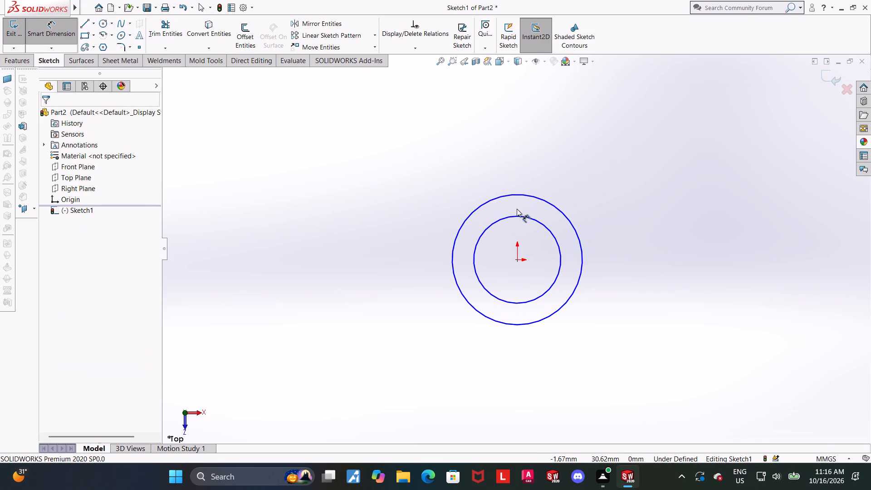
{"action": "left_click", "coordinate": [535, 196]}
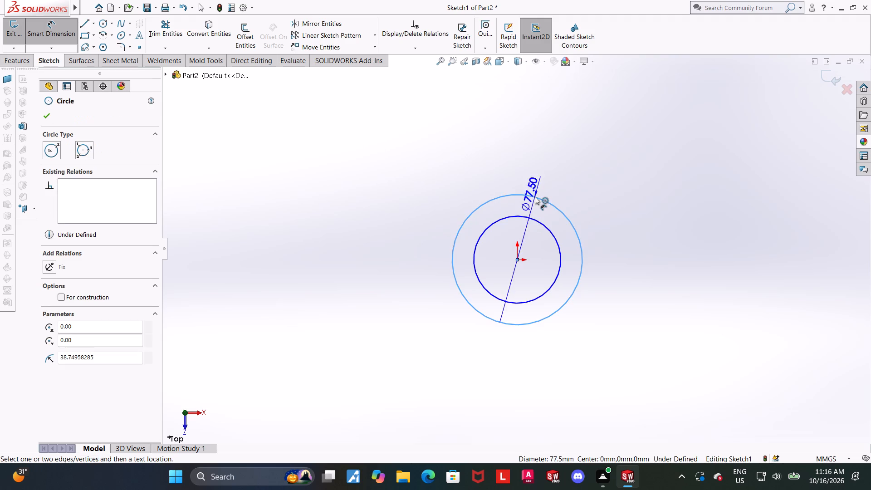
{"action": "scroll", "coordinate": [532, 185], "scroll_direction": "down", "scroll_amount": 1}
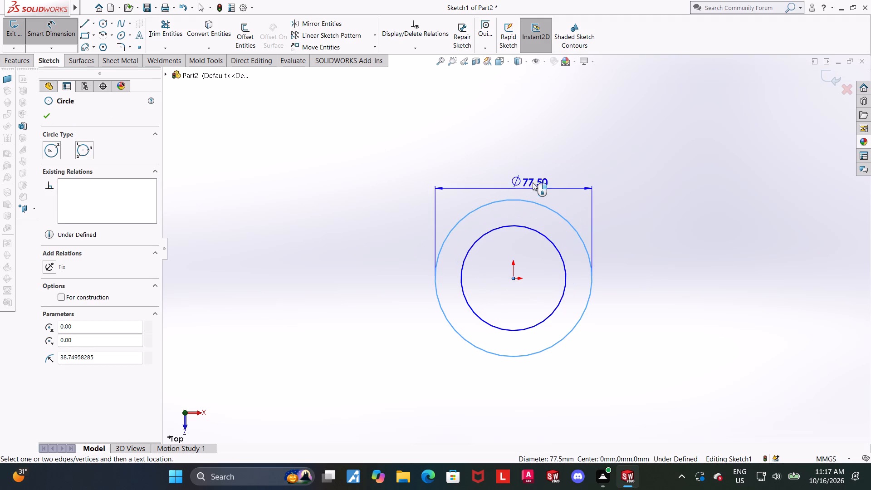
{"action": "left_click", "coordinate": [537, 173]}
{"action": "key", "text": "4"}
{"action": "key", "text": "Return"}
{"action": "key", "text": "Escape"}
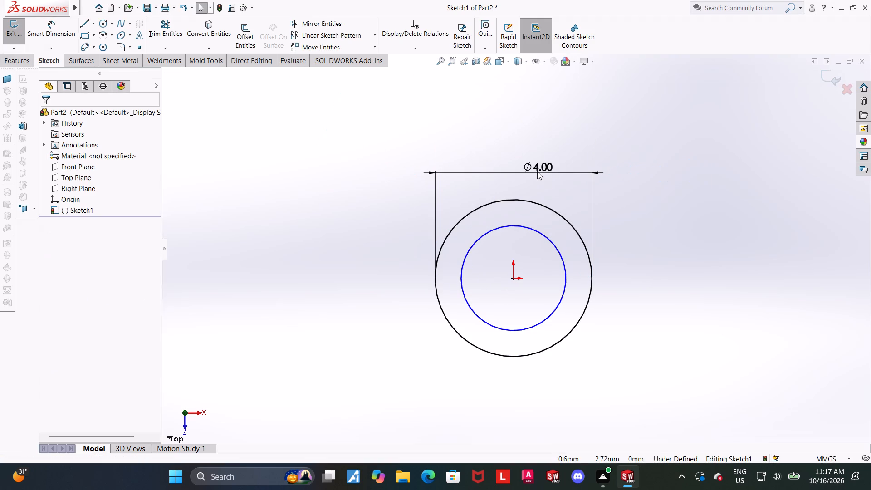
{"action": "key", "text": "Escape"}
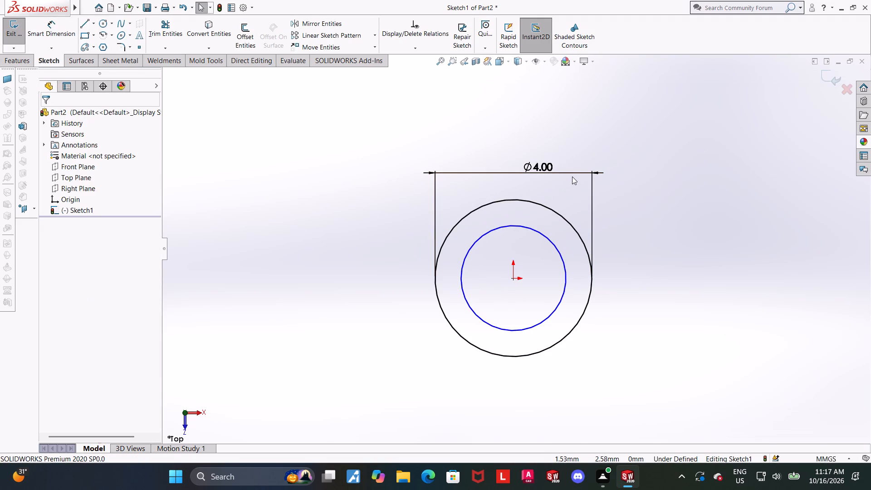
Set the outer circle's diameter to 40 mm.
{"action": "double_click", "coordinate": [552, 172]}
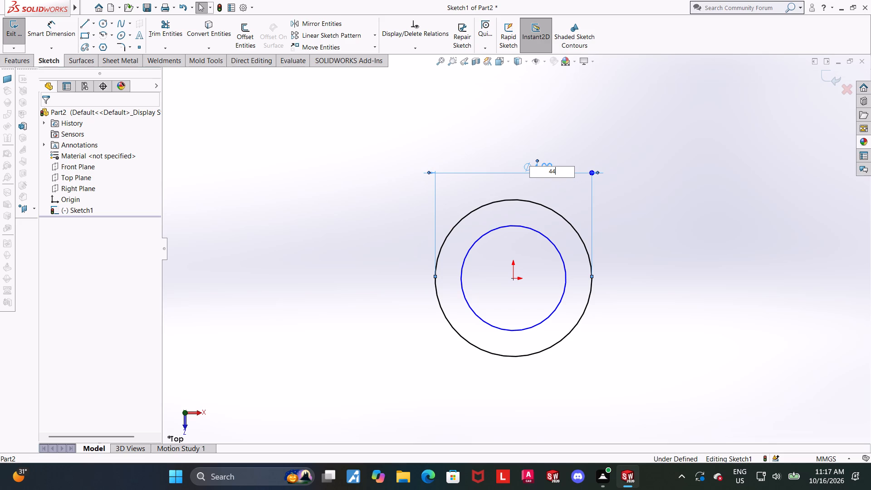
{"action": "key", "text": "4"}
{"action": "key", "text": "BackSpace"}
{"action": "key", "text": "BackSpace"}
{"action": "type", "text": "40"}
{"action": "key", "text": "Return"}
{"action": "key", "text": "Escape"}
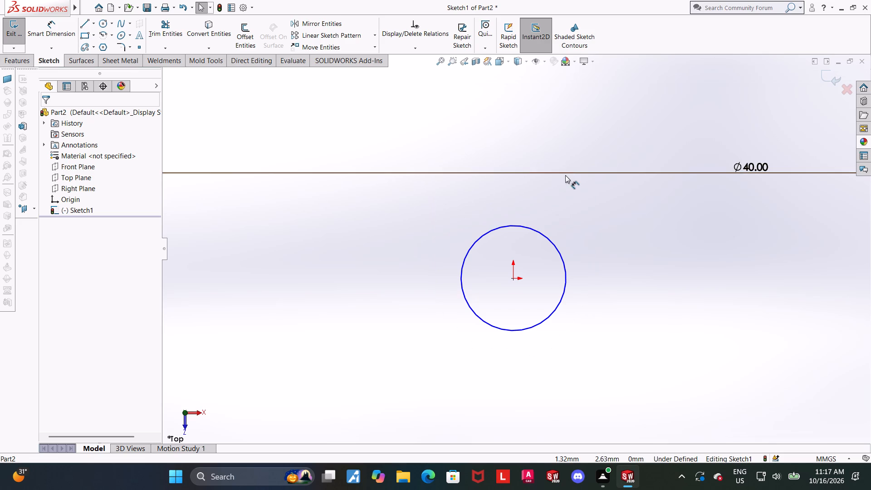
{"action": "scroll", "coordinate": [531, 173], "scroll_direction": "up", "scroll_amount": 8}
{"action": "key", "text": "Escape"}
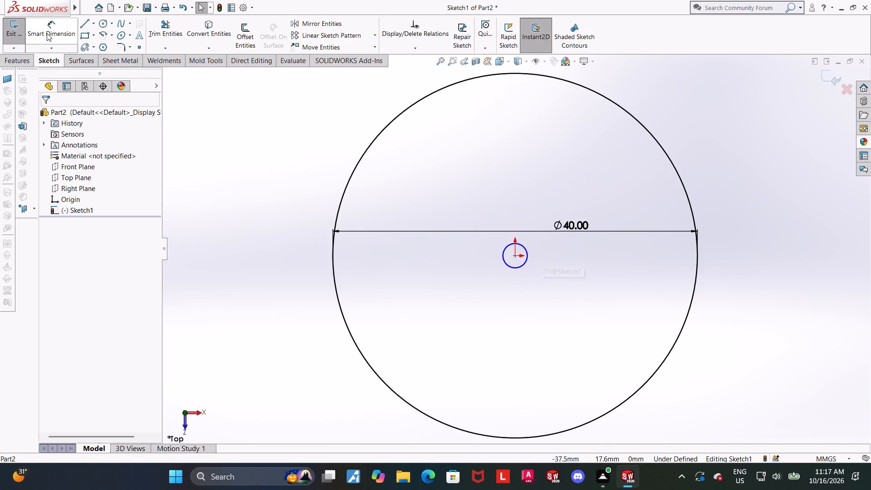
Dimension the inner circle's diameter as 24 mm.
{"action": "left_click", "coordinate": [47, 33]}
{"action": "scroll", "coordinate": [401, 264], "scroll_direction": "up", "scroll_amount": 1}
{"action": "left_click", "coordinate": [509, 263]}
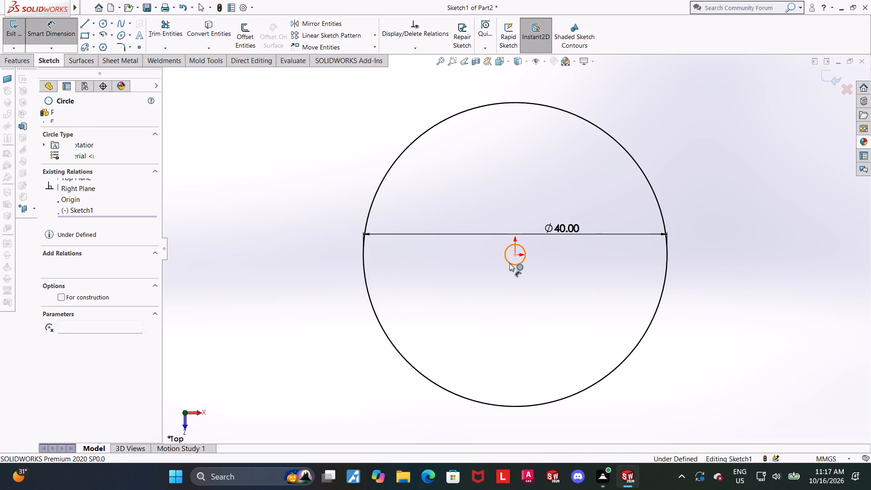
{"action": "left_click", "coordinate": [508, 299]}
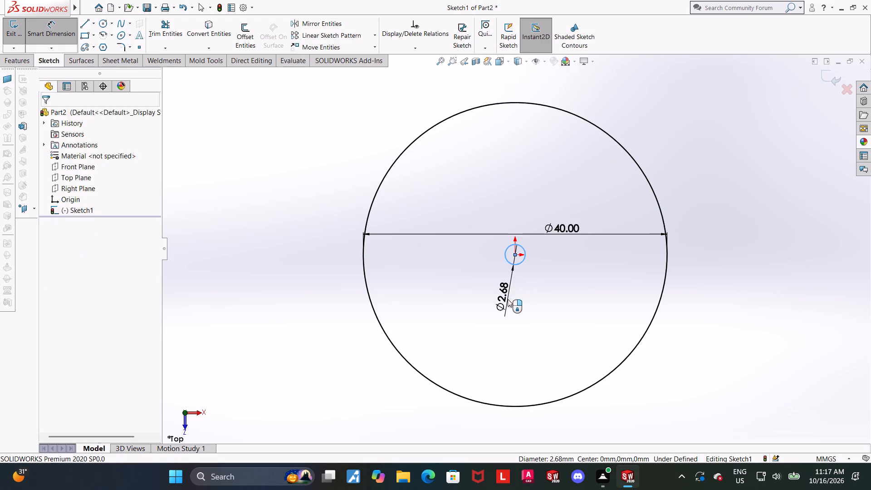
{"action": "type", "text": "24"}
{"action": "key", "text": "Return"}
{"action": "key", "text": "Escape"}
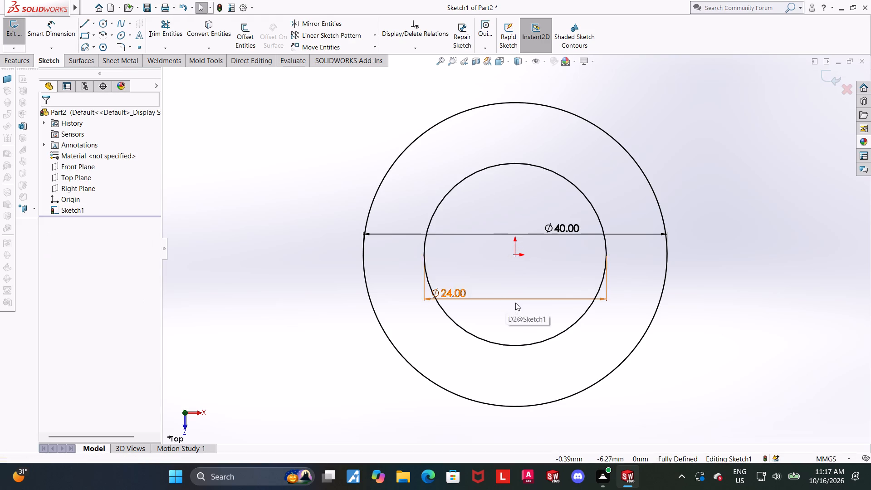
Close the sketch and extrude the ring profile 40 mm with the Mid Plane end condition.
{"action": "scroll", "coordinate": [516, 303], "scroll_direction": "up", "scroll_amount": 1}
{"action": "scroll", "coordinate": [705, 281], "scroll_direction": "down", "scroll_amount": 1}
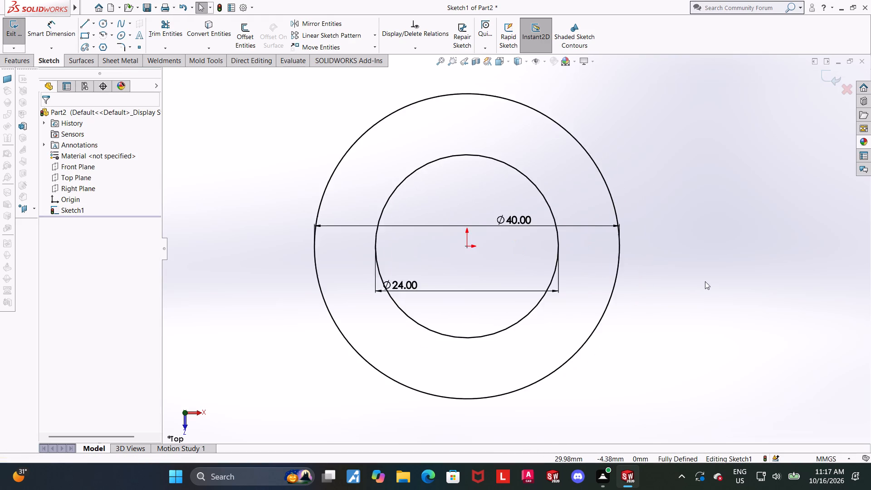
{"action": "scroll", "coordinate": [705, 281], "scroll_direction": "up", "scroll_amount": 1}
{"action": "middle_click_drag", "start_coordinate": [692, 313], "coordinate": [690, 298]}
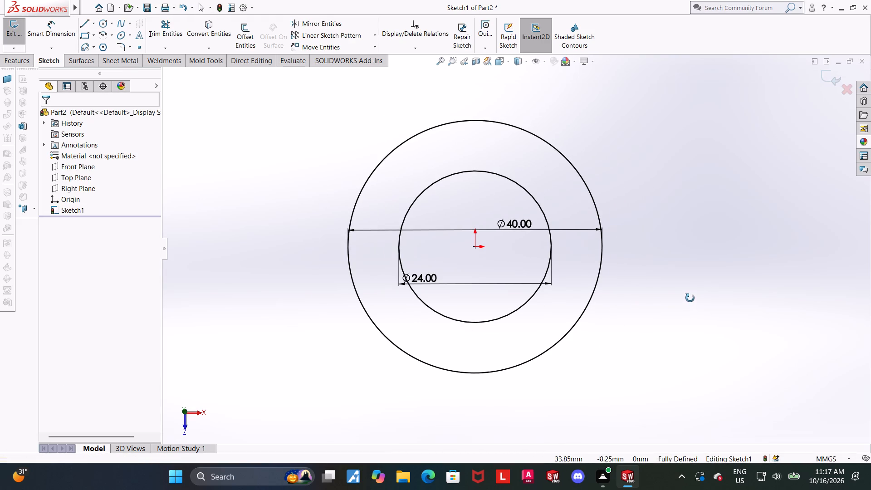
{"action": "middle_click_drag", "start_coordinate": [690, 298], "coordinate": [697, 285]}
{"action": "scroll", "coordinate": [684, 279], "scroll_direction": "up", "scroll_amount": 2}
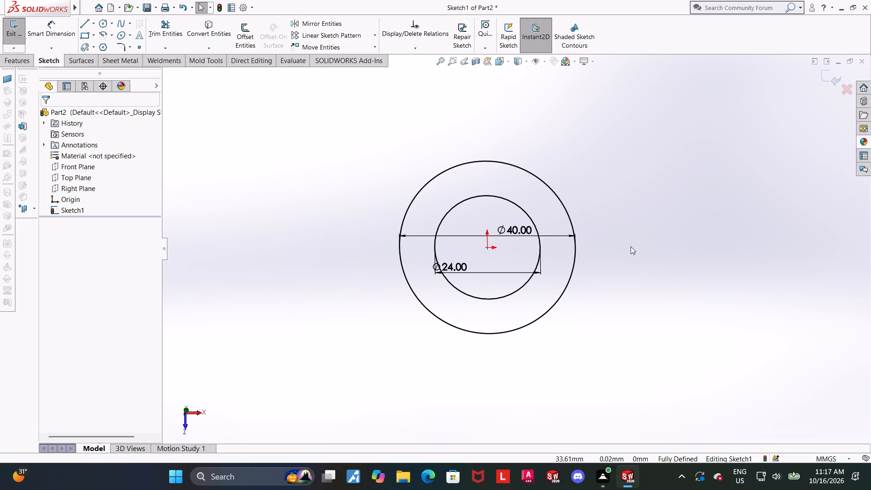
{"action": "scroll", "coordinate": [510, 230], "scroll_direction": "down", "scroll_amount": 1}
{"action": "middle_click_drag", "start_coordinate": [555, 269], "coordinate": [555, 251]}
{"action": "scroll", "coordinate": [600, 270], "scroll_direction": "up", "scroll_amount": 1}
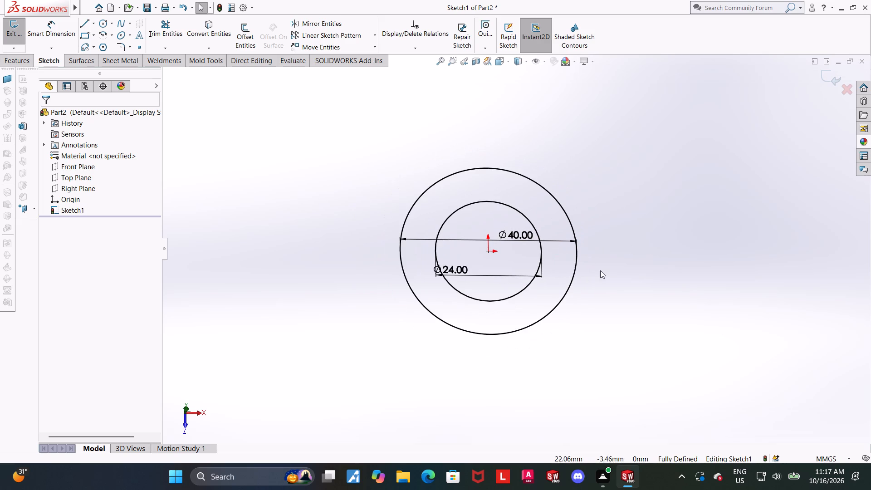
{"action": "left_click", "coordinate": [821, 74]}
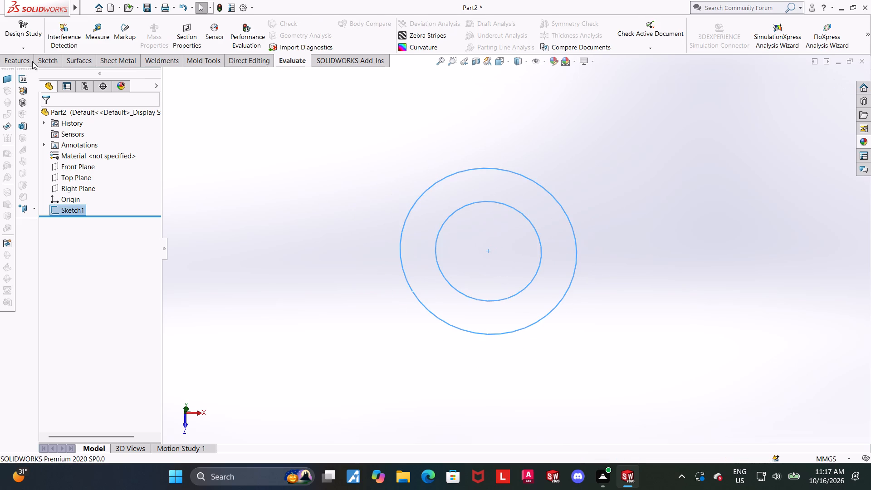
{"action": "left_click", "coordinate": [28, 56]}
{"action": "left_click", "coordinate": [20, 29]}
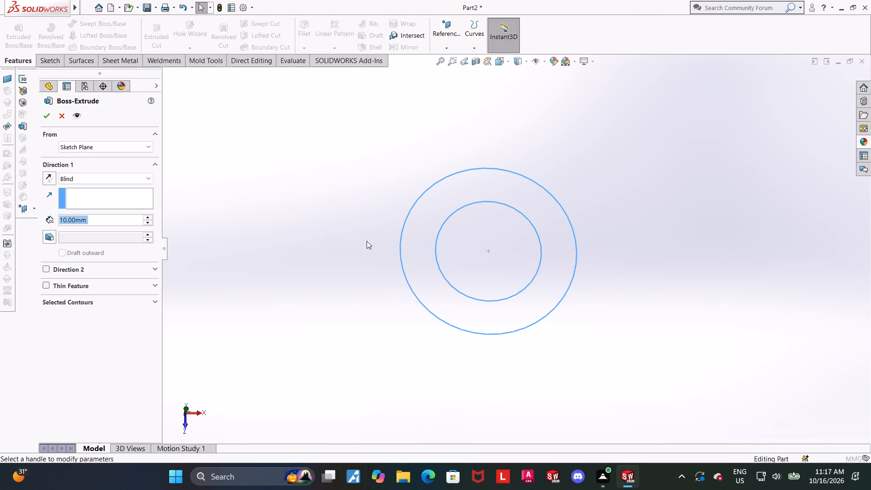
{"action": "left_click", "coordinate": [83, 171]}
{"action": "left_click", "coordinate": [84, 176]}
{"action": "left_click", "coordinate": [82, 228]}
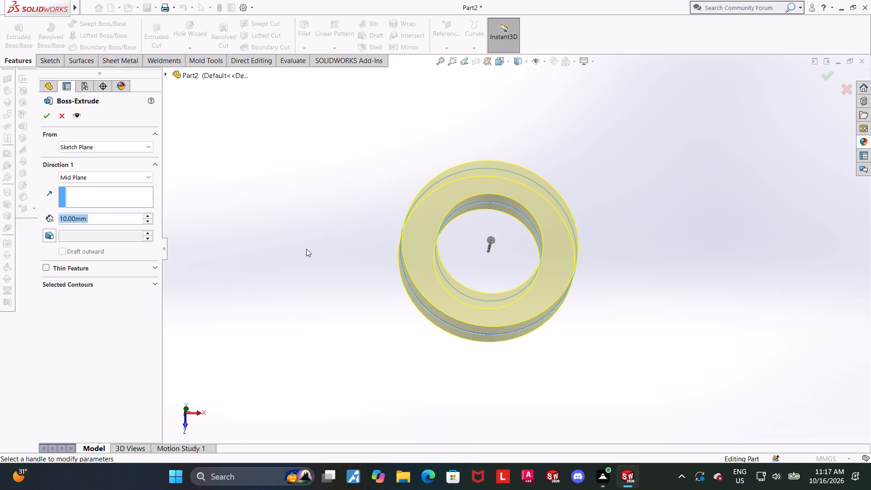
{"action": "type", "text": "40"}
{"action": "key", "text": "Return"}
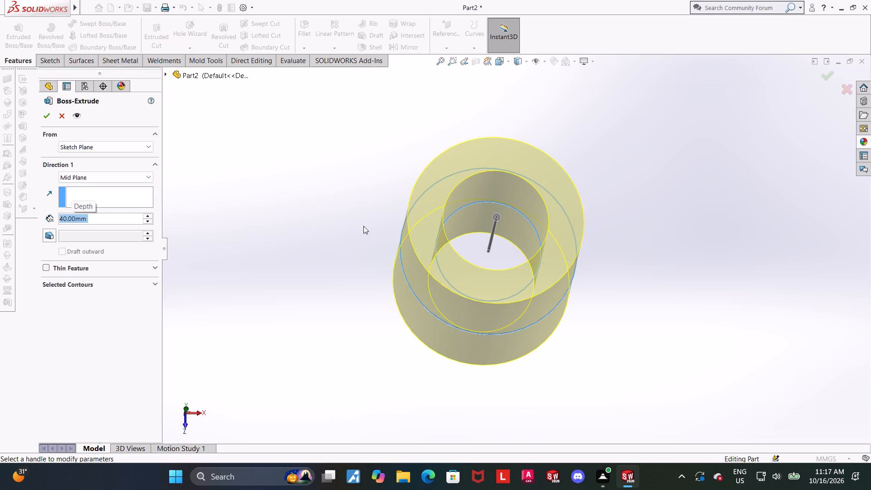
{"action": "left_click", "coordinate": [43, 116]}
{"action": "left_click", "coordinate": [677, 277]}
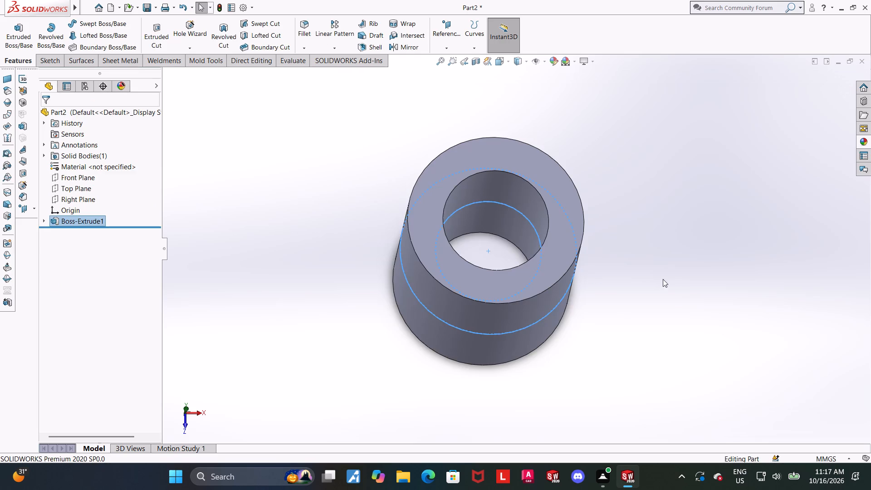
Chamfer the bore's circular edges at both ends of the cylinder with a 1.5 mm distance at 45 degrees.
{"action": "middle_click_drag", "start_coordinate": [658, 271], "coordinate": [665, 241]}
{"action": "scroll", "coordinate": [495, 191], "scroll_direction": "down", "scroll_amount": 2}
{"action": "scroll", "coordinate": [569, 173], "scroll_direction": "up", "scroll_amount": 4}
{"action": "scroll", "coordinate": [594, 142], "scroll_direction": "down", "scroll_amount": 2}
{"action": "left_click", "coordinate": [307, 46]}
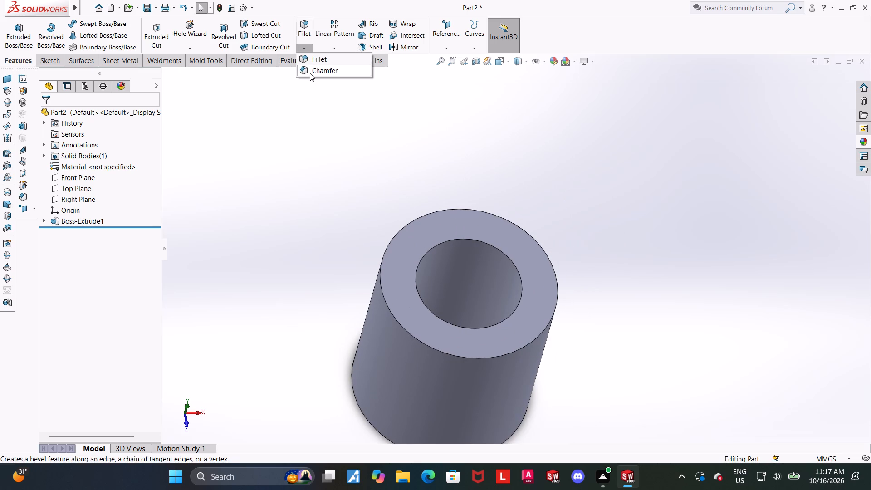
{"action": "left_click", "coordinate": [310, 73]}
{"action": "scroll", "coordinate": [676, 330], "scroll_direction": "up", "scroll_amount": 1}
{"action": "scroll", "coordinate": [620, 343], "scroll_direction": "down", "scroll_amount": 2}
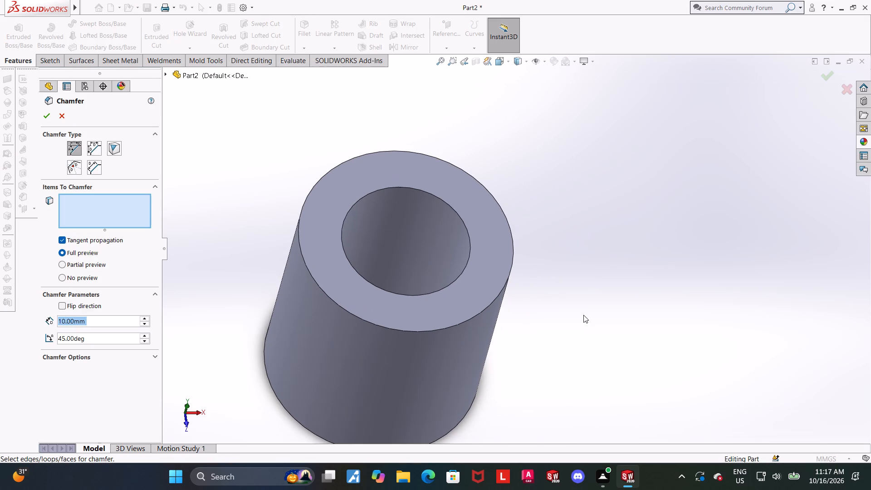
{"action": "scroll", "coordinate": [387, 212], "scroll_direction": "up", "scroll_amount": 1}
{"action": "scroll", "coordinate": [323, 202], "scroll_direction": "down", "scroll_amount": 1}
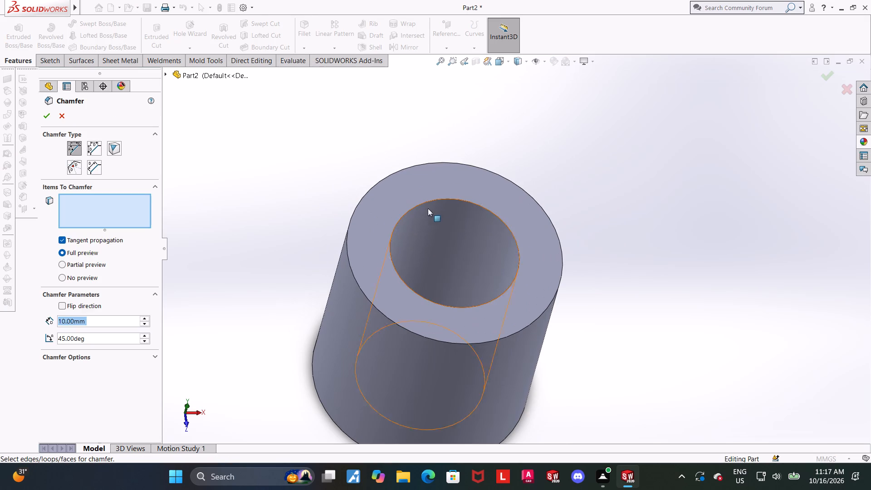
{"action": "left_click", "coordinate": [435, 201]}
{"action": "scroll", "coordinate": [438, 210], "scroll_direction": "up", "scroll_amount": 5}
{"action": "middle_click_drag", "start_coordinate": [479, 267], "coordinate": [489, 182]}
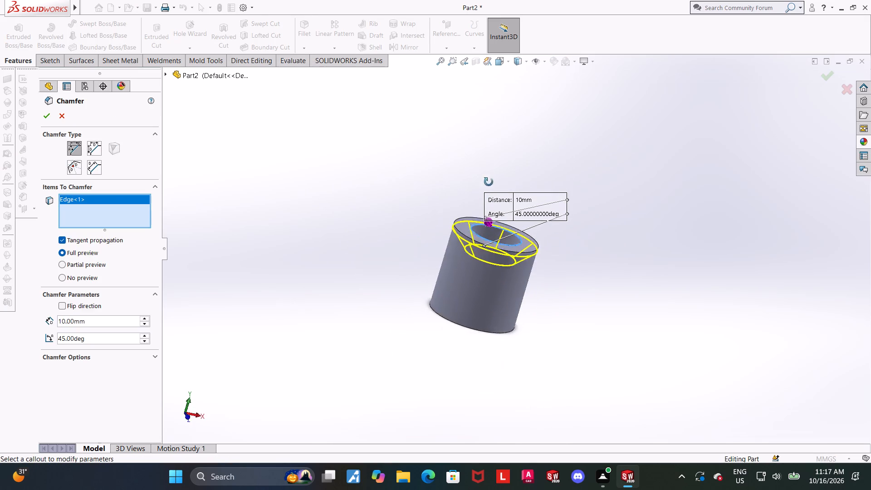
{"action": "middle_click_drag", "start_coordinate": [489, 182], "coordinate": [488, 153]}
{"action": "middle_click_drag", "start_coordinate": [479, 287], "coordinate": [486, 226]}
{"action": "scroll", "coordinate": [491, 329], "scroll_direction": "down", "scroll_amount": 4}
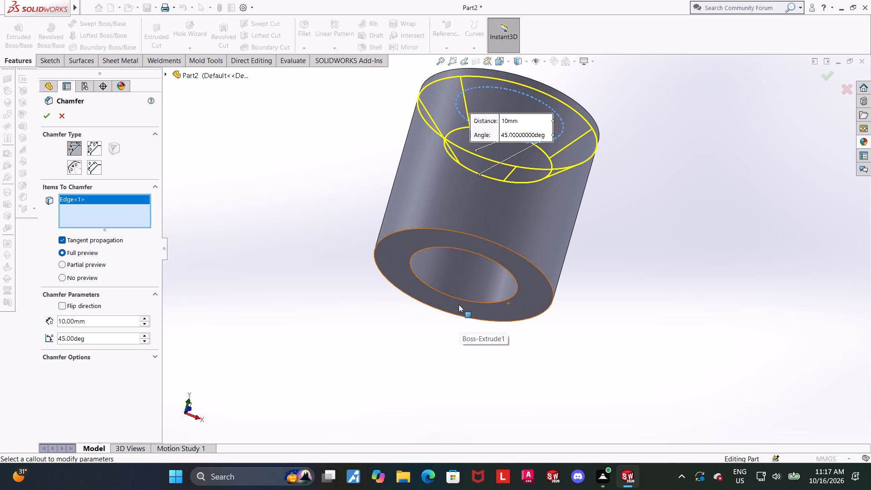
{"action": "left_click", "coordinate": [460, 299]}
{"action": "left_click_drag", "start_coordinate": [102, 318], "coordinate": [101, 318]}
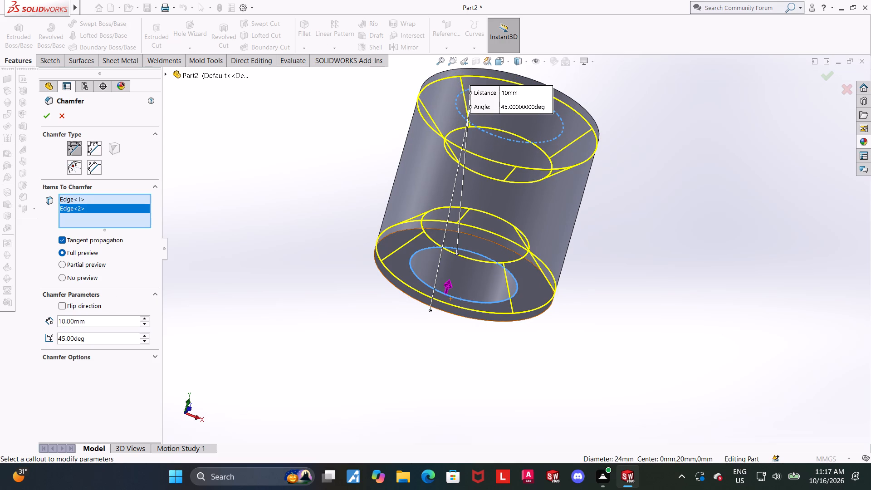
{"action": "left_click_drag", "start_coordinate": [101, 318], "coordinate": [0, 312]}
{"action": "key", "text": "1"}
{"action": "type", "text": ".5"}
{"action": "key", "text": "Return"}
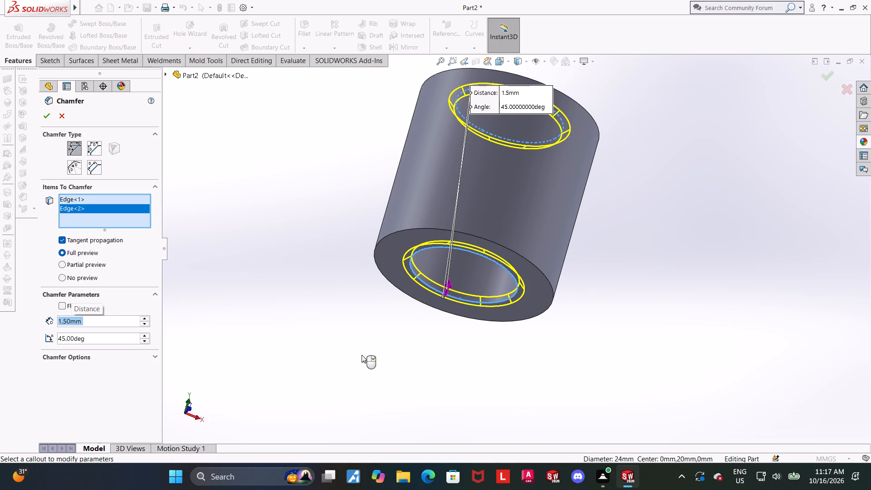
{"action": "scroll", "coordinate": [494, 245], "scroll_direction": "up", "scroll_amount": 3}
{"action": "scroll", "coordinate": [556, 225], "scroll_direction": "down", "scroll_amount": 3}
{"action": "middle_click_drag", "start_coordinate": [474, 226], "coordinate": [470, 236]}
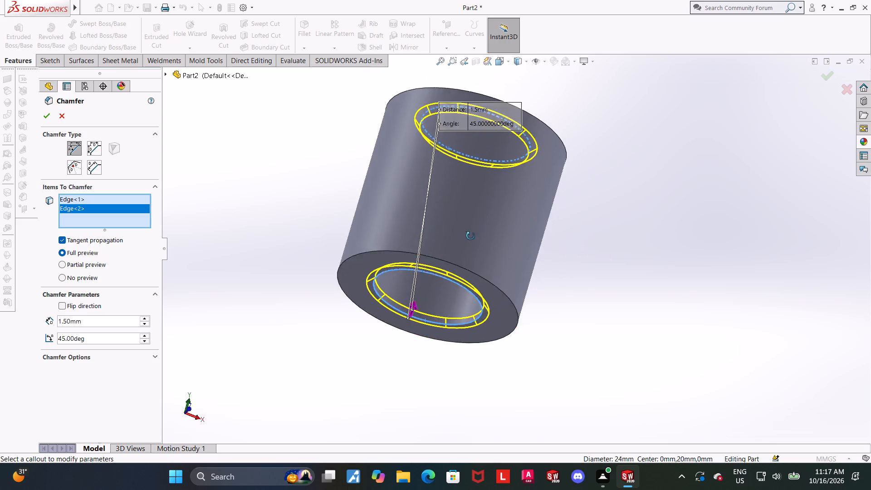
{"action": "middle_click_drag", "start_coordinate": [470, 236], "coordinate": [421, 355]}
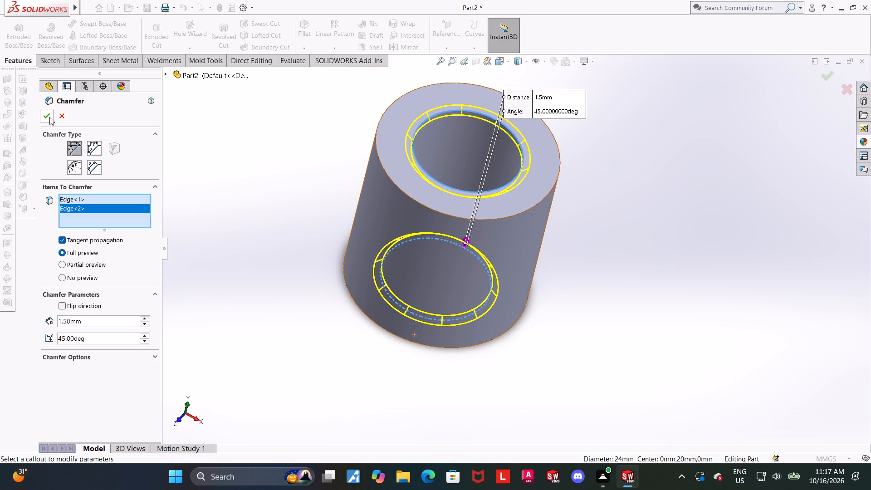
{"action": "left_click", "coordinate": [49, 117]}
Examine the chamfered bushing and its bore from several angles.
{"action": "scroll", "coordinate": [565, 242], "scroll_direction": "up", "scroll_amount": 2}
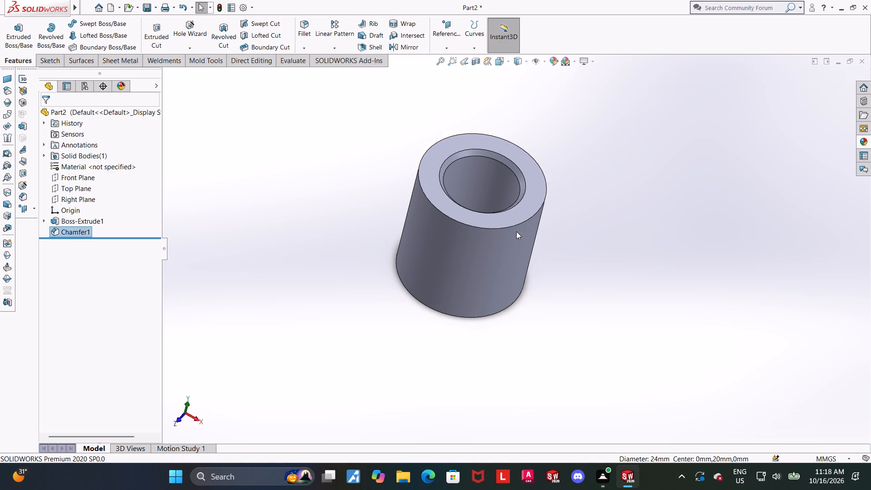
{"action": "scroll", "coordinate": [516, 231], "scroll_direction": "down", "scroll_amount": 3}
{"action": "middle_click_drag", "start_coordinate": [514, 231], "coordinate": [518, 271]}
{"action": "scroll", "coordinate": [518, 271], "scroll_direction": "up", "scroll_amount": 5}
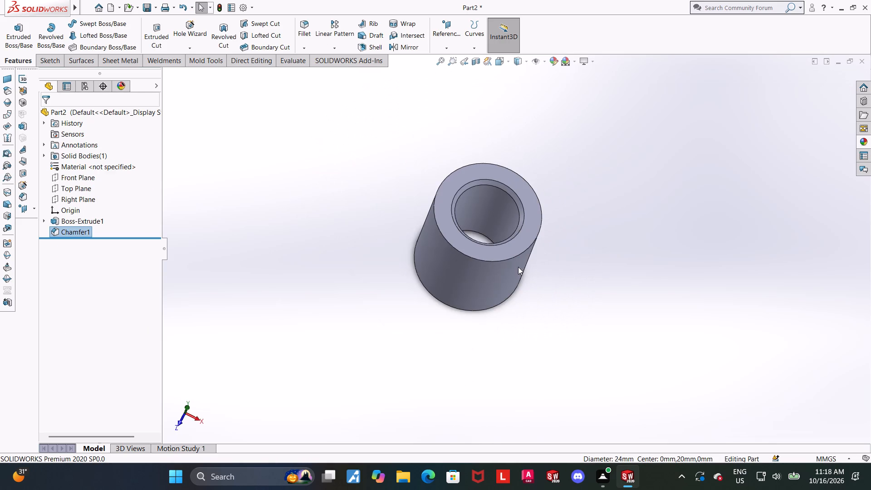
{"action": "scroll", "coordinate": [518, 261], "scroll_direction": "down", "scroll_amount": 3}
{"action": "middle_click_drag", "start_coordinate": [527, 273], "coordinate": [492, 211]}
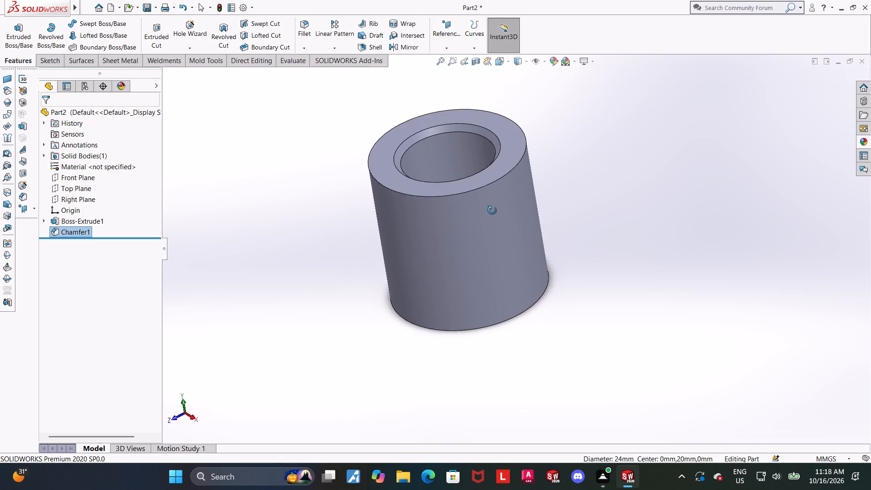
{"action": "middle_click_drag", "start_coordinate": [492, 211], "coordinate": [499, 274]}
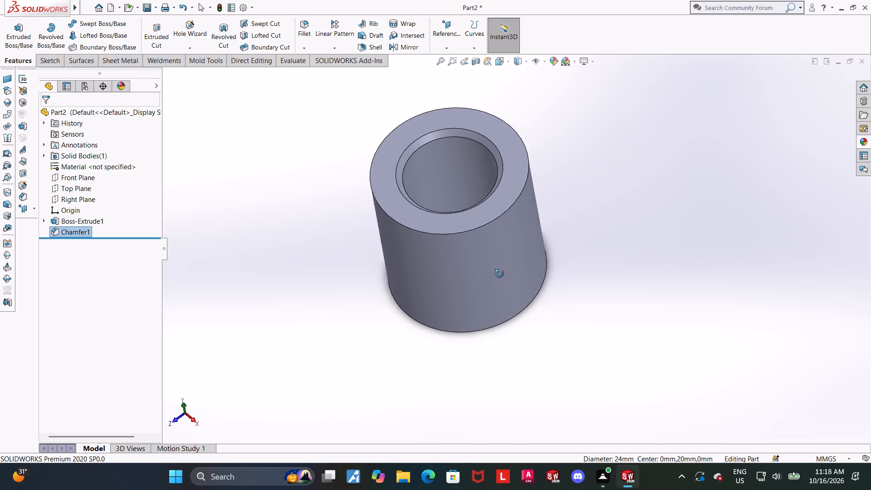
{"action": "middle_click_drag", "start_coordinate": [499, 274], "coordinate": [504, 283]}
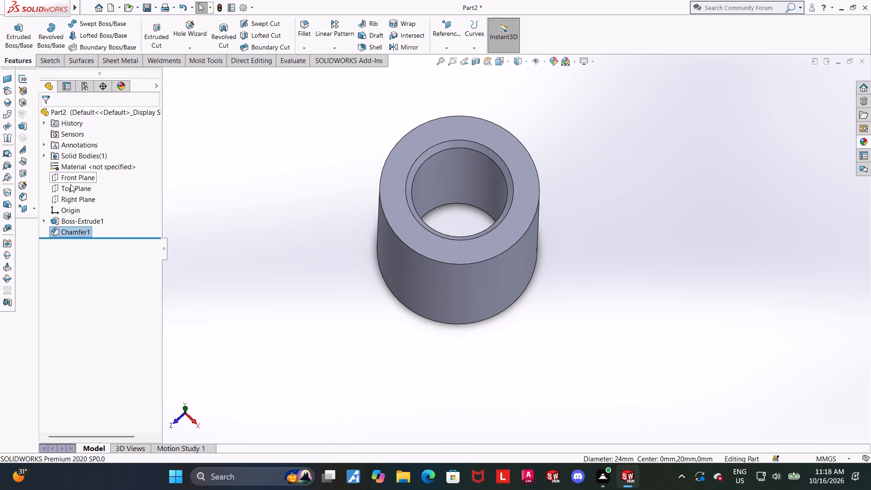
Start a new sketch on the Top Plane.
{"action": "left_click", "coordinate": [70, 184]}
{"action": "scroll", "coordinate": [199, 221], "scroll_direction": "up", "scroll_amount": 2}
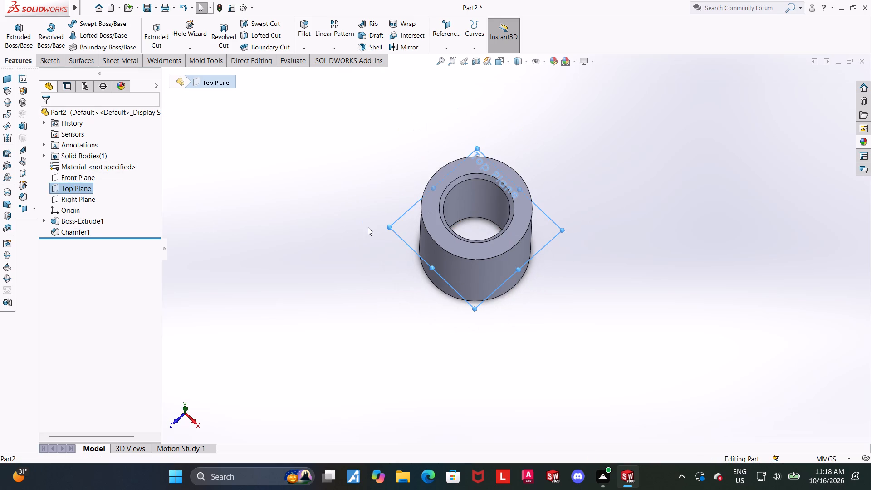
{"action": "scroll", "coordinate": [368, 227], "scroll_direction": "down", "scroll_amount": 1}
{"action": "scroll", "coordinate": [321, 216], "scroll_direction": "up", "scroll_amount": 1}
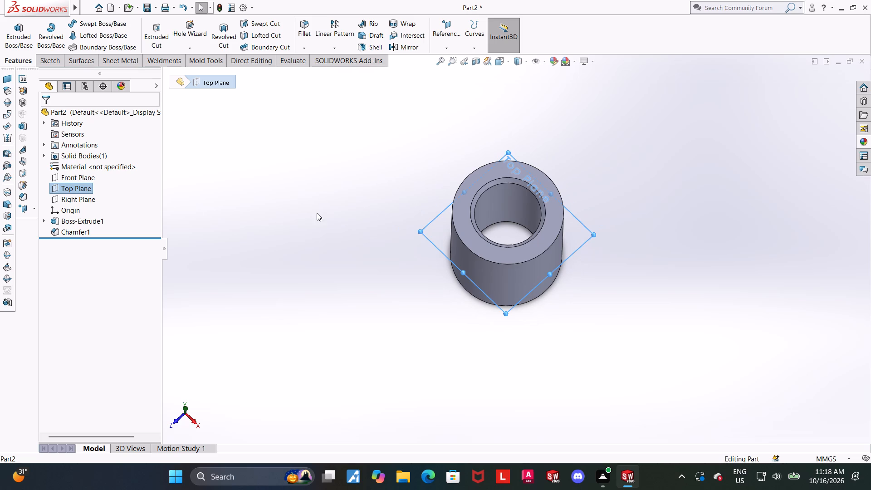
{"action": "left_click", "coordinate": [67, 191]}
{"action": "left_click", "coordinate": [74, 175]}
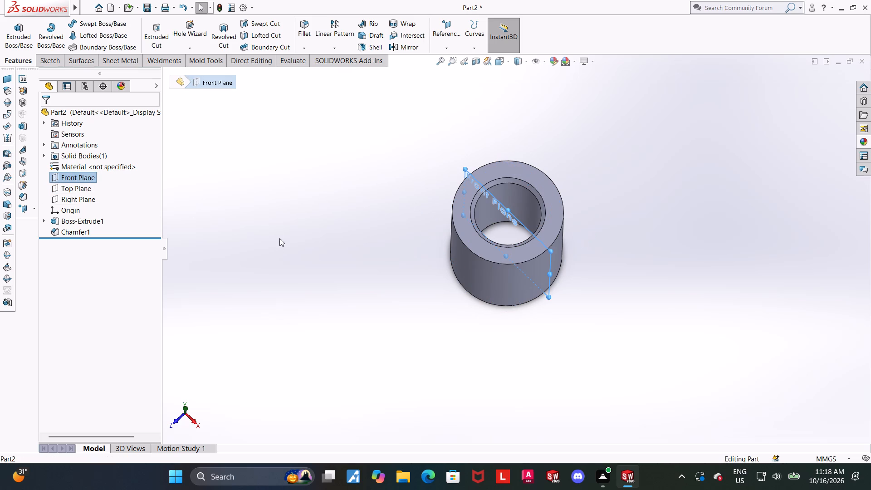
{"action": "left_click", "coordinate": [305, 198]}
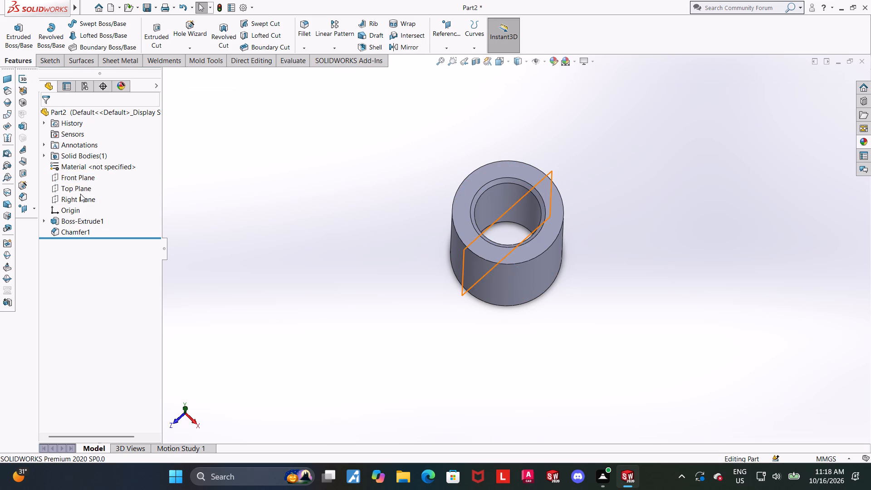
{"action": "left_click", "coordinate": [80, 191]}
{"action": "left_click", "coordinate": [91, 174]}
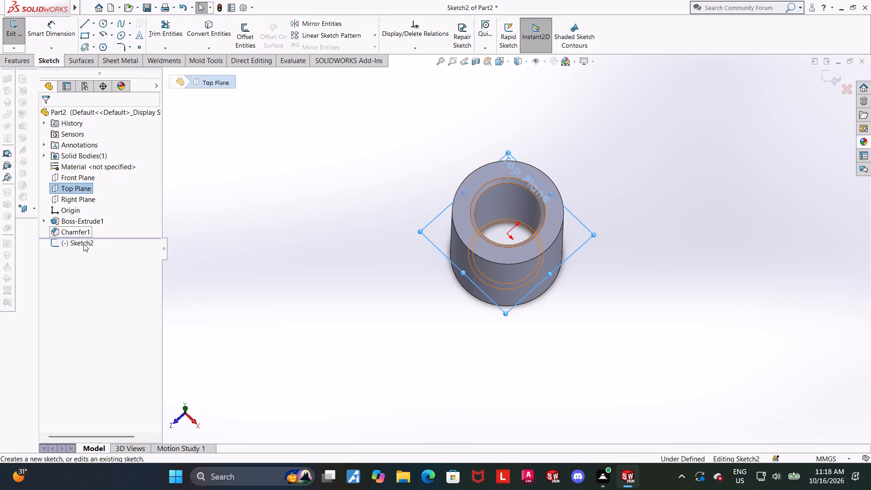
{"action": "left_click", "coordinate": [83, 244]}
{"action": "left_click", "coordinate": [102, 232]}
{"action": "scroll", "coordinate": [494, 274], "scroll_direction": "up", "scroll_amount": 2}
{"action": "scroll", "coordinate": [452, 259], "scroll_direction": "up", "scroll_amount": 2}
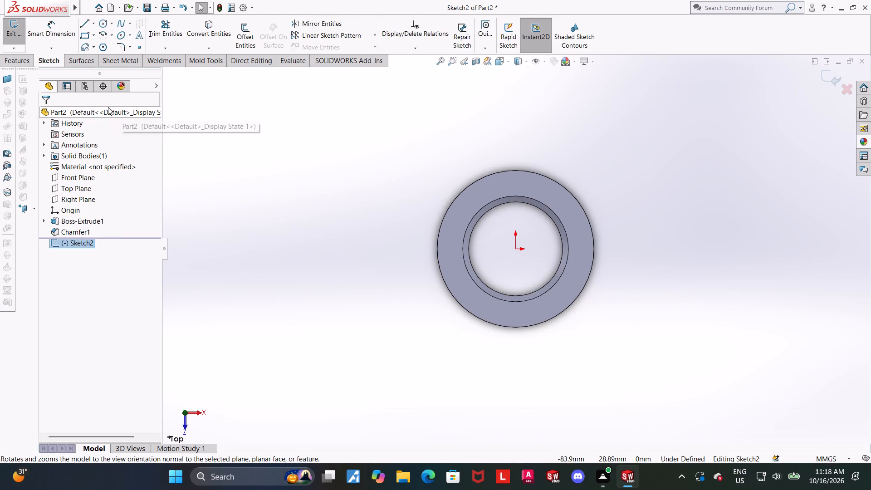
Sketch a horizontal centerline about 85 mm long from the origin in the negative X direction, past the bushing's outer edge.
{"action": "scroll", "coordinate": [294, 176], "scroll_direction": "down", "scroll_amount": 1}
{"action": "scroll", "coordinate": [680, 240], "scroll_direction": "up", "scroll_amount": 1}
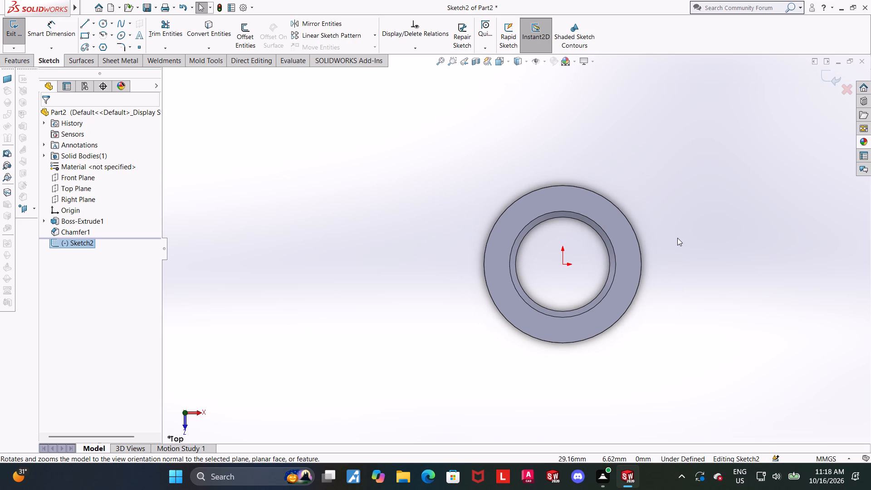
{"action": "scroll", "coordinate": [671, 237], "scroll_direction": "down", "scroll_amount": 1}
{"action": "scroll", "coordinate": [667, 234], "scroll_direction": "up", "scroll_amount": 1}
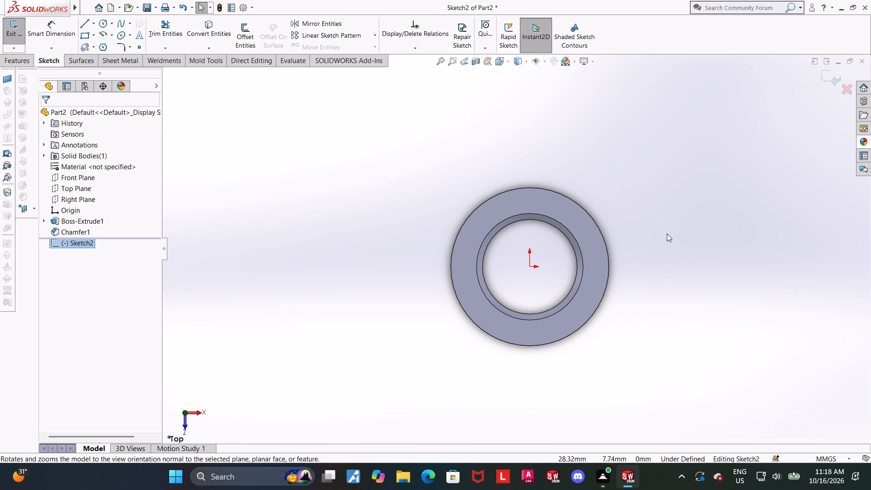
{"action": "scroll", "coordinate": [598, 230], "scroll_direction": "down", "scroll_amount": 1}
{"action": "scroll", "coordinate": [332, 213], "scroll_direction": "up", "scroll_amount": 2}
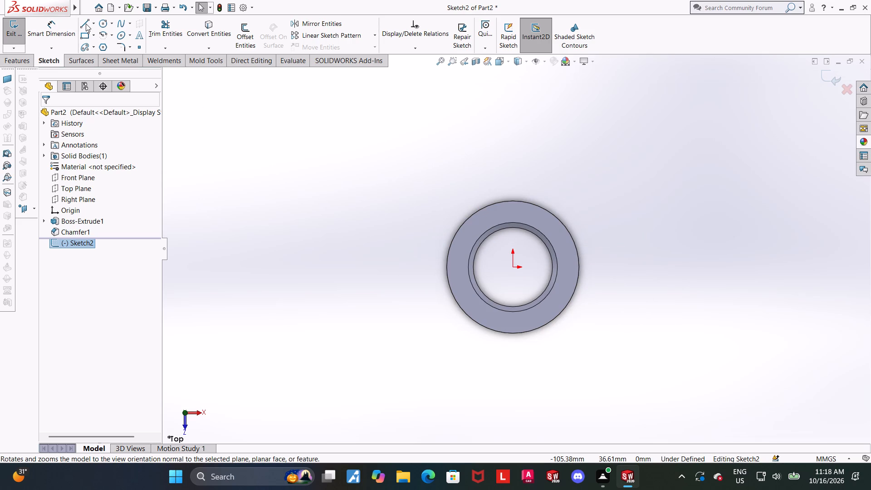
{"action": "left_click", "coordinate": [86, 24]}
{"action": "key", "text": "Escape"}
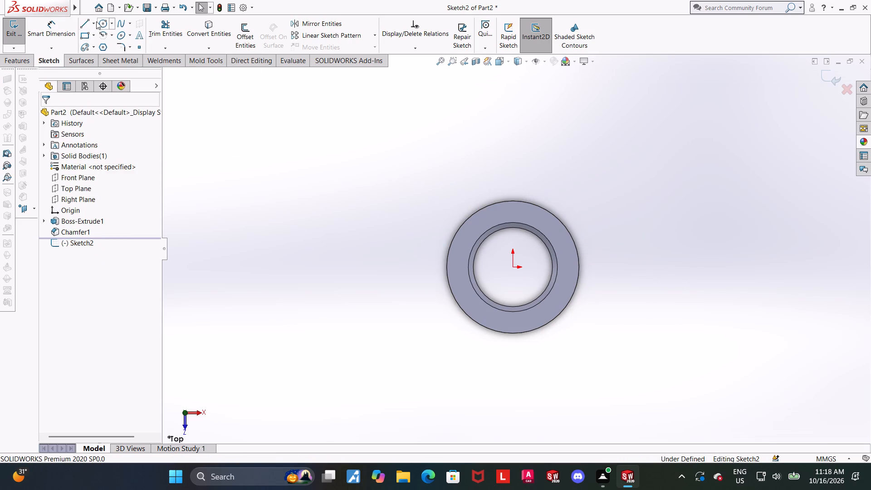
{"action": "left_click", "coordinate": [96, 21]}
{"action": "left_click", "coordinate": [95, 50]}
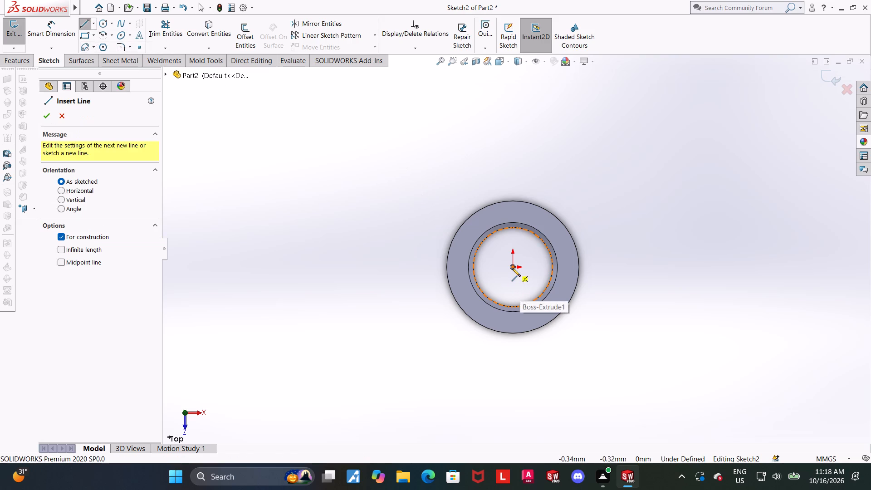
{"action": "left_click", "coordinate": [512, 268]}
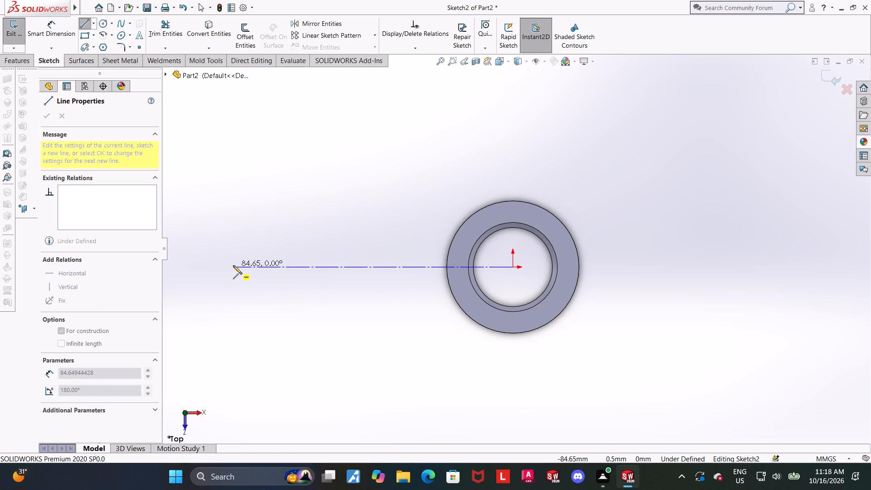
{"action": "left_click", "coordinate": [233, 265]}
{"action": "key", "text": "Escape"}
Dimension the horizontal centerline's length as 92 mm, placing the dimension below the line.
{"action": "scroll", "coordinate": [254, 253], "scroll_direction": "up", "scroll_amount": 1}
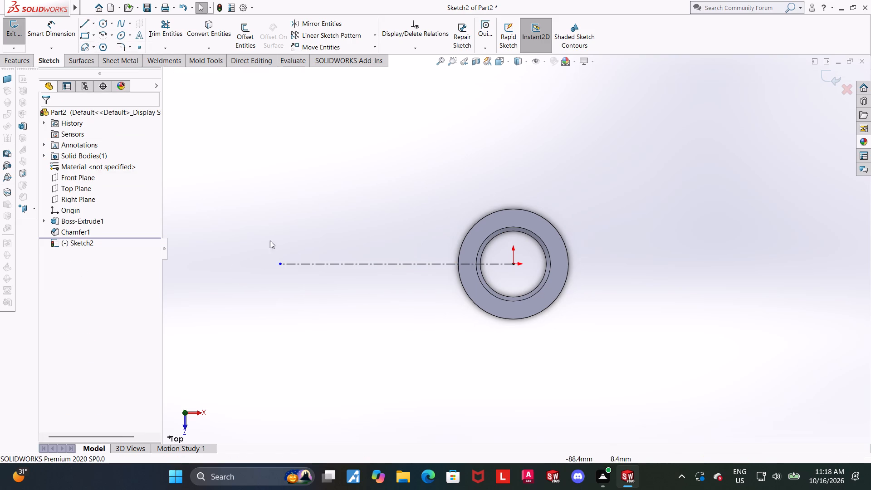
{"action": "left_click", "coordinate": [54, 29]}
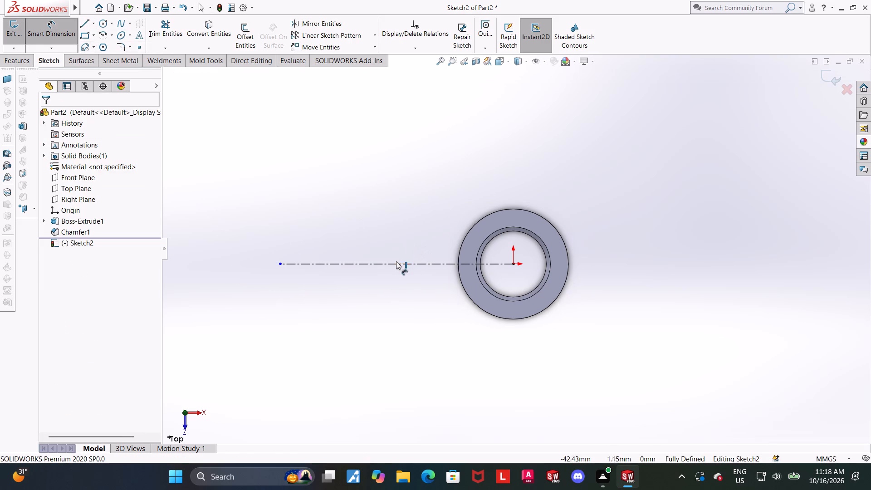
{"action": "scroll", "coordinate": [355, 261], "scroll_direction": "up", "scroll_amount": 2}
{"action": "scroll", "coordinate": [355, 261], "scroll_direction": "down", "scroll_amount": 1}
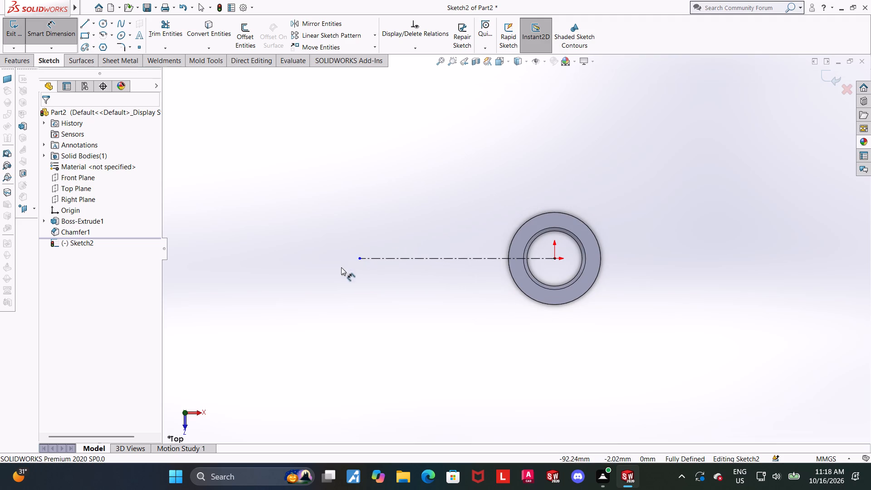
{"action": "scroll", "coordinate": [495, 263], "scroll_direction": "up", "scroll_amount": 1}
{"action": "scroll", "coordinate": [467, 262], "scroll_direction": "down", "scroll_amount": 4}
{"action": "left_click", "coordinate": [463, 248]}
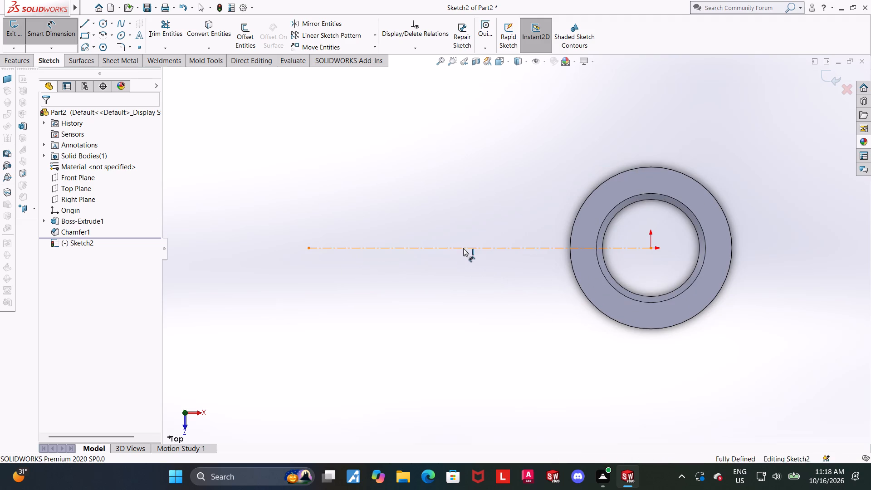
{"action": "scroll", "coordinate": [448, 304], "scroll_direction": "up", "scroll_amount": 2}
{"action": "left_click", "coordinate": [474, 298]}
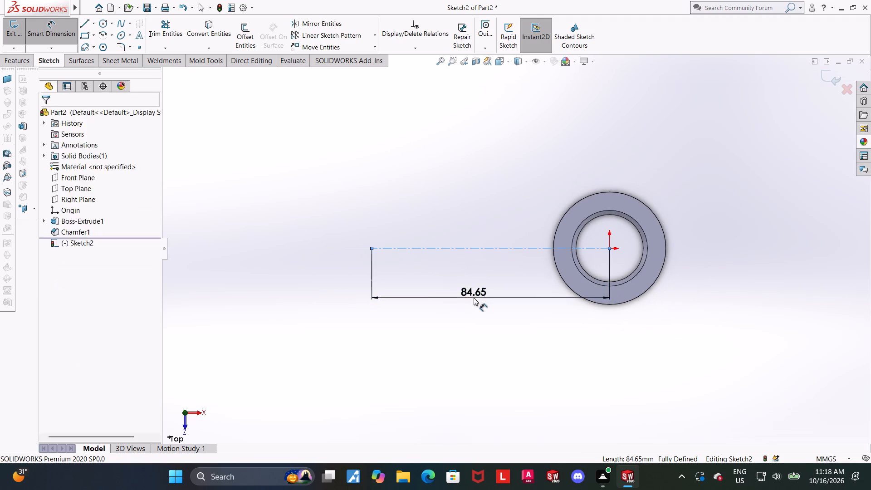
{"action": "type", "text": "92"}
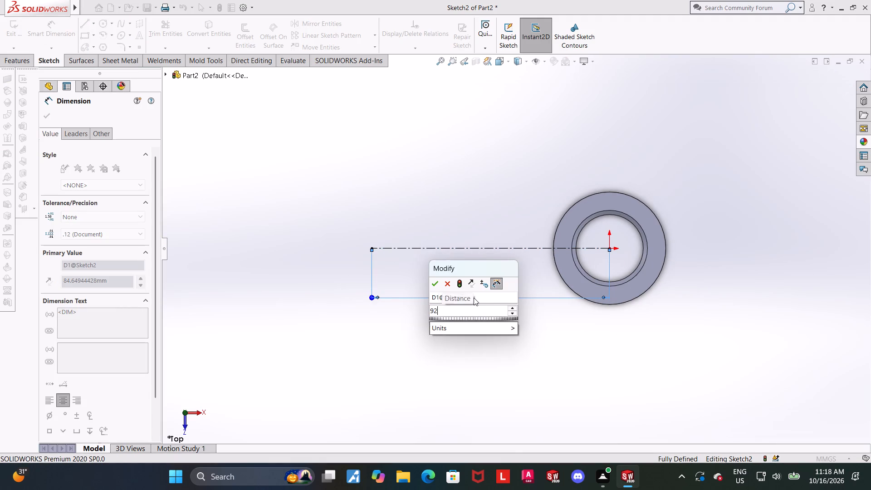
{"action": "key", "text": "Return"}
{"action": "key", "text": "Escape"}
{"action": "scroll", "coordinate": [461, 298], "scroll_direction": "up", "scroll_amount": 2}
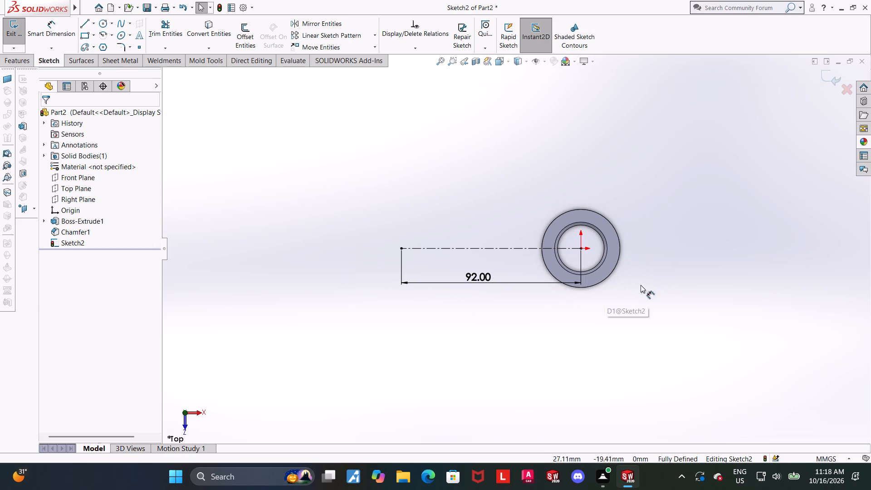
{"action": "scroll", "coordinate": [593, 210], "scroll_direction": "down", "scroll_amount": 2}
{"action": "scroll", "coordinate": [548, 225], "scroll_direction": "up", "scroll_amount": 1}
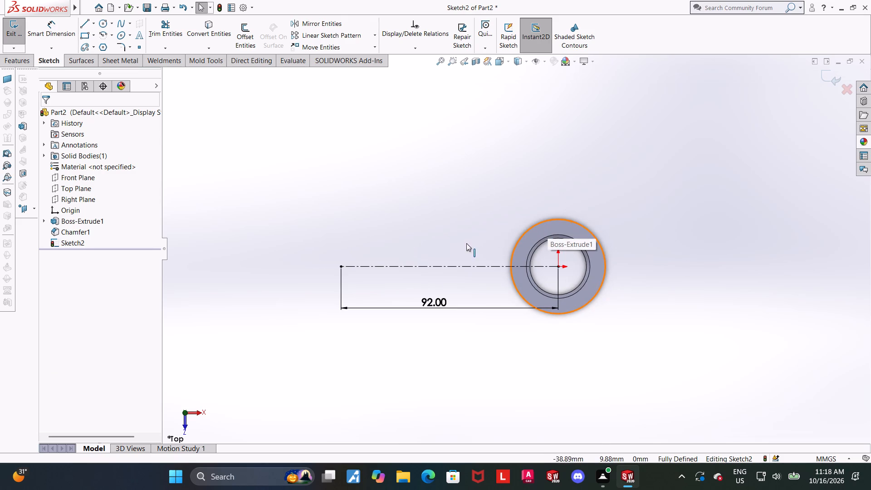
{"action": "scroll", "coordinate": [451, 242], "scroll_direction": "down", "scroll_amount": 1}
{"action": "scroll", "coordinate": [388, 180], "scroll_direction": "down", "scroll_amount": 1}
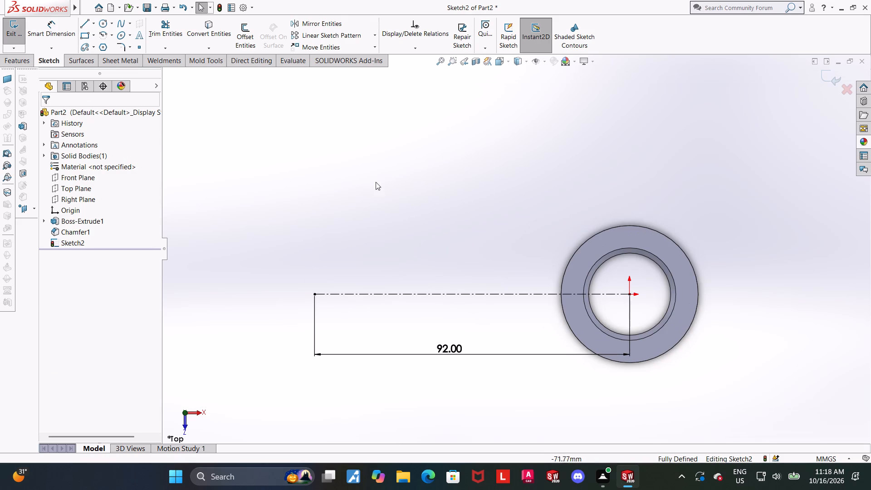
Sketch a vertical line up from the centerline near its far end, continued by a sloped line about 75 mm long to the bushing's outer edge.
{"action": "key", "text": "Escape"}
{"action": "left_click", "coordinate": [82, 25]}
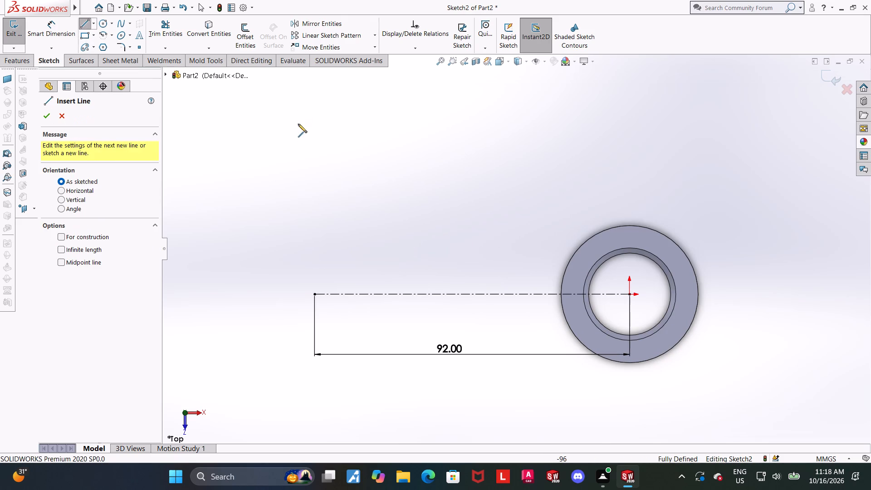
{"action": "left_click", "coordinate": [355, 292]}
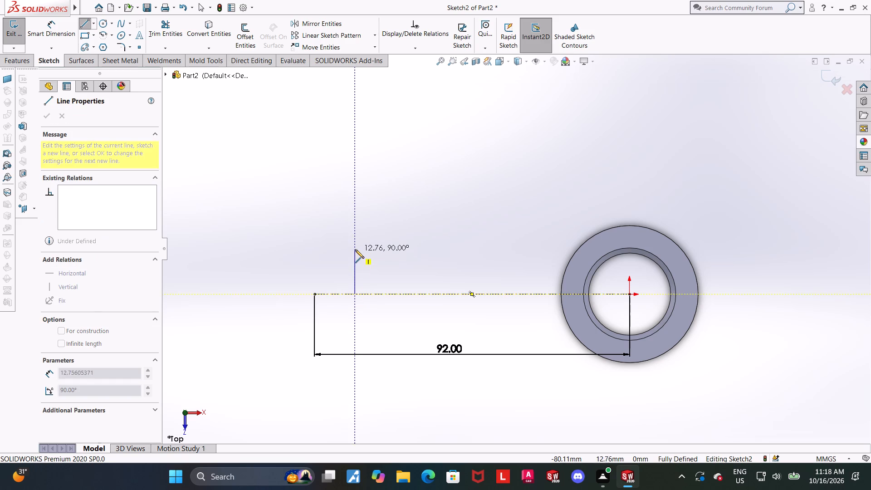
{"action": "left_click", "coordinate": [355, 246]}
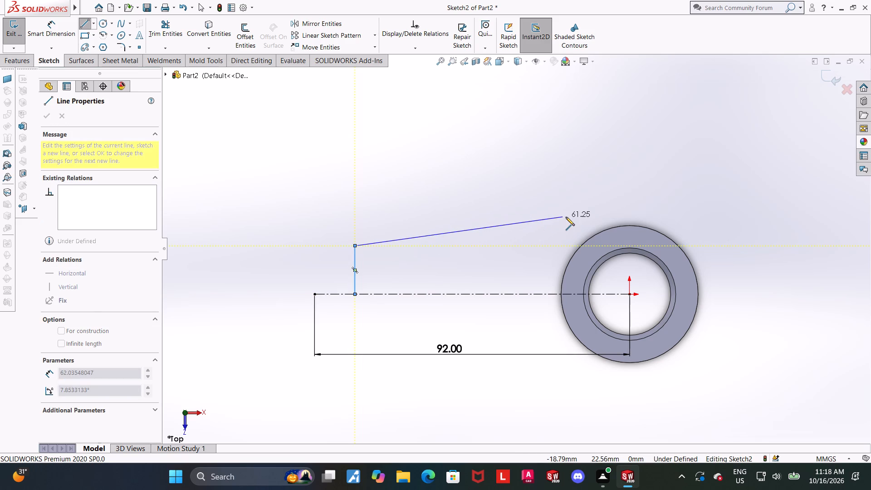
{"action": "left_click", "coordinate": [612, 230]}
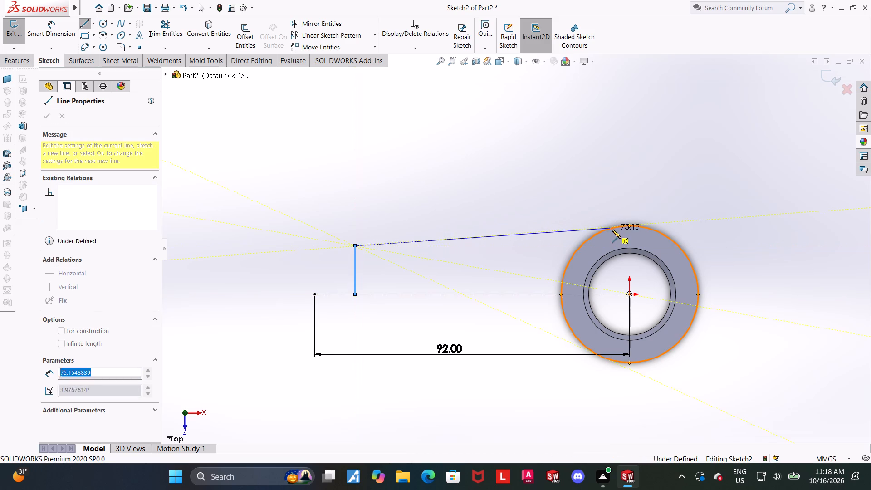
{"action": "key", "text": "Escape"}
{"action": "key", "text": "Escape"}
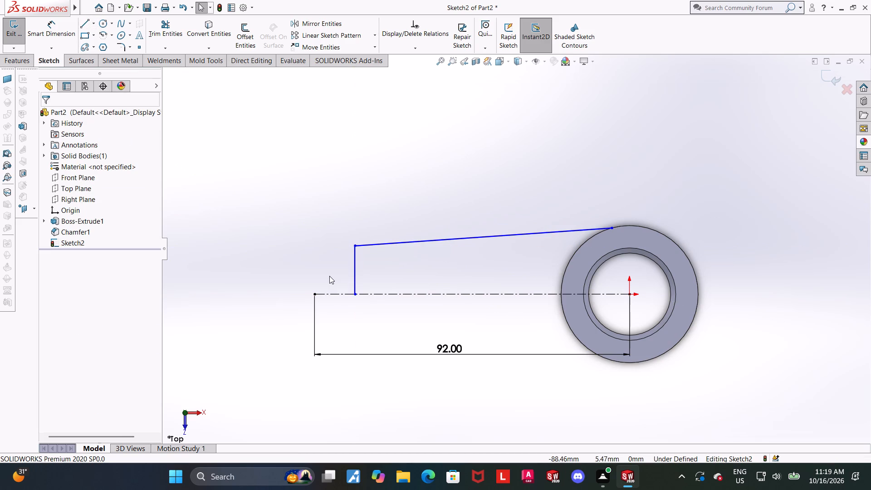
Delete the coincident relation holding the vertical line's lower endpoint on the centerline and move that endpoint about 4.6 mm below it.
{"action": "left_click_drag", "start_coordinate": [354, 294], "coordinate": [354, 306]}
{"action": "key", "text": "Escape"}
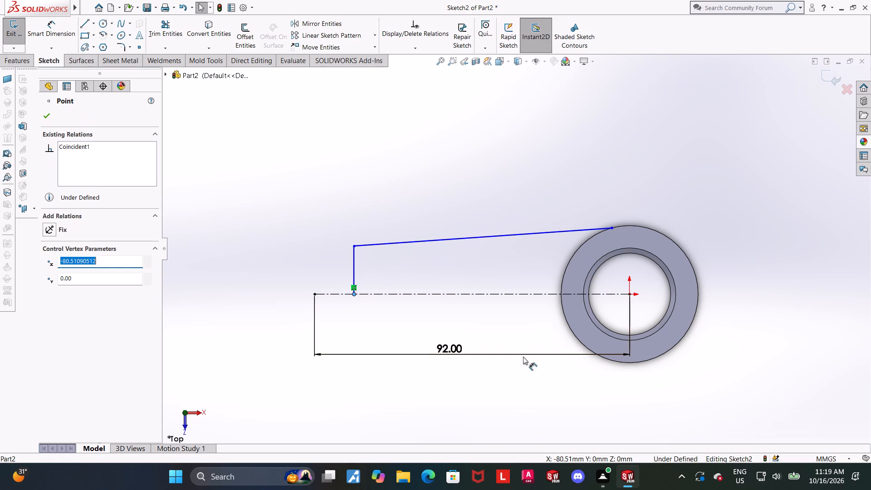
{"action": "left_click", "coordinate": [354, 287]}
{"action": "key", "text": "Escape"}
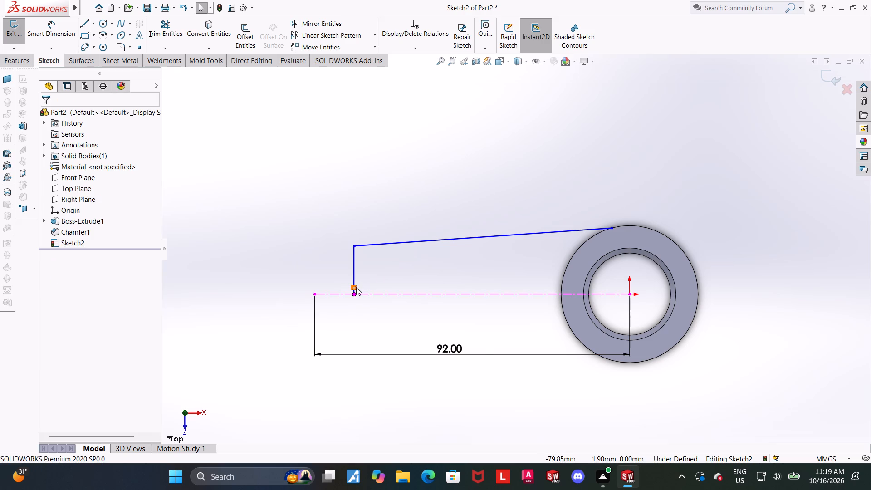
{"action": "right_click", "coordinate": [356, 287]}
{"action": "left_click", "coordinate": [381, 404]}
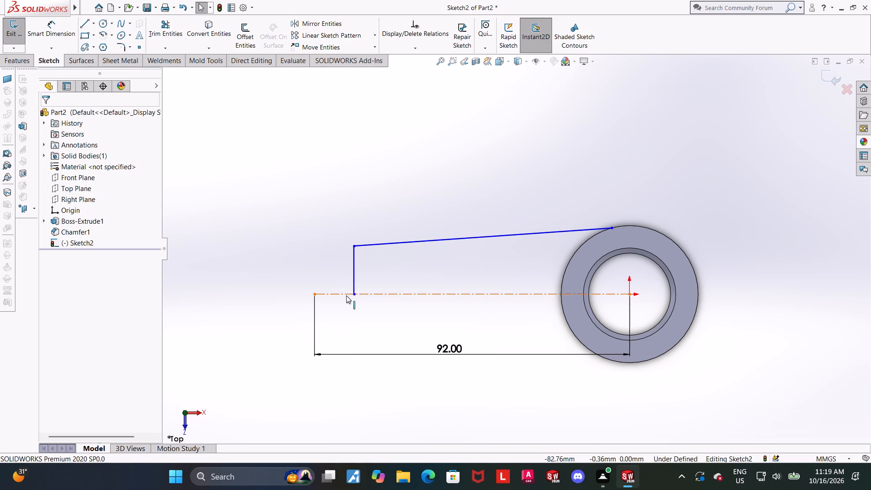
{"action": "left_click_drag", "start_coordinate": [352, 295], "coordinate": [353, 310]}
{"action": "key", "text": "Escape"}
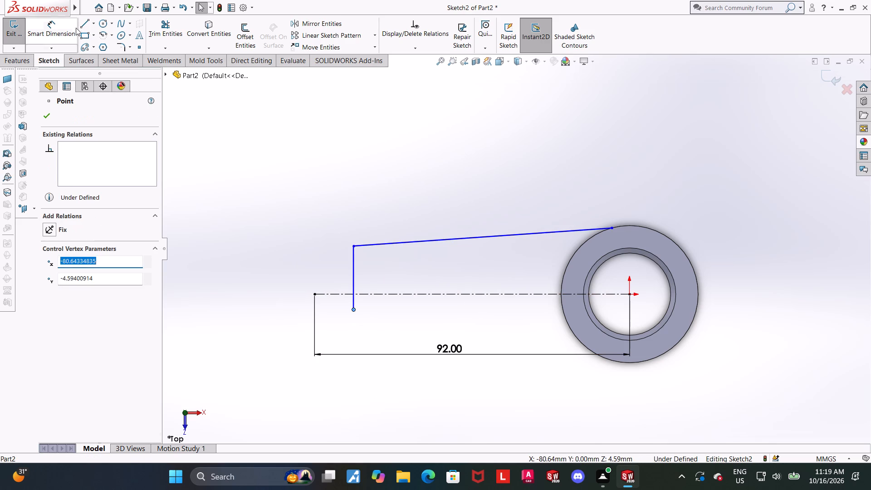
Sketch a sloped line from the vertical line's lower endpoint to the lower part of the bushing's outer edge.
{"action": "left_click", "coordinate": [83, 22]}
{"action": "left_click", "coordinate": [352, 312]}
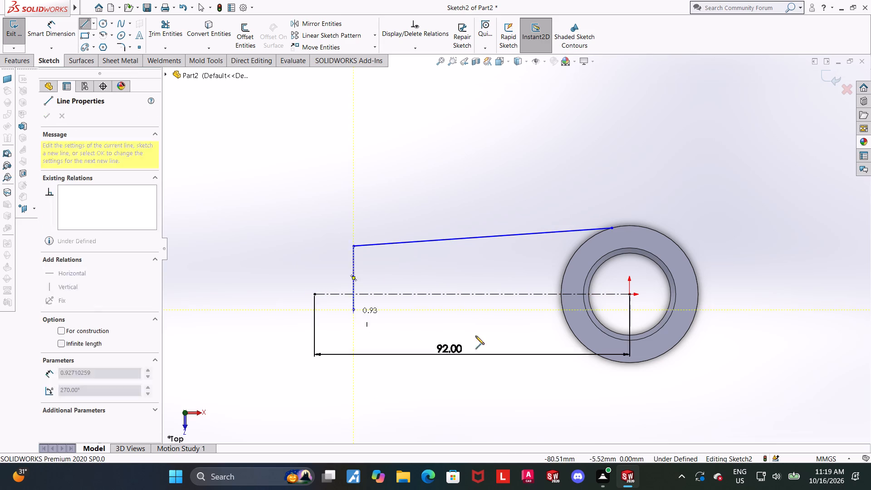
{"action": "left_click", "coordinate": [581, 343]}
{"action": "key", "text": "Escape"}
{"action": "key", "text": "Escape"}
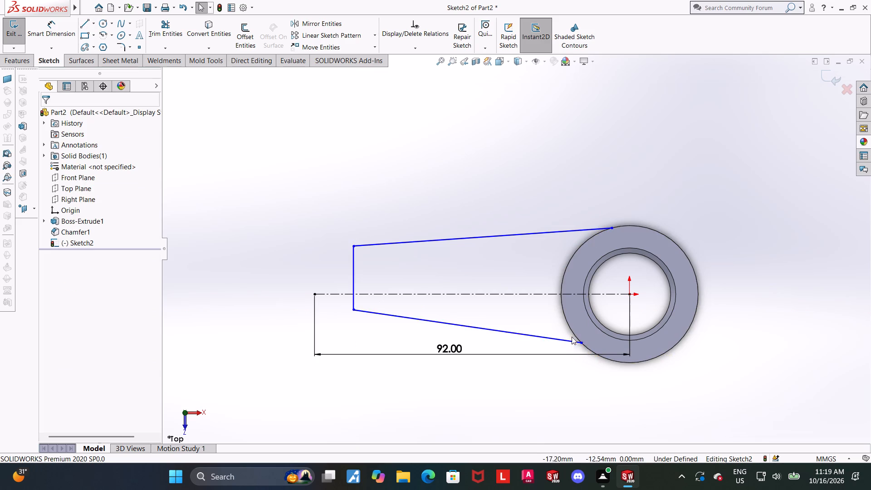
Add a tangent relation between the lower sloped line and the bushing's outer circular edge.
{"action": "scroll", "coordinate": [620, 332], "scroll_direction": "up", "scroll_amount": 2}
{"action": "scroll", "coordinate": [549, 319], "scroll_direction": "down", "scroll_amount": 3}
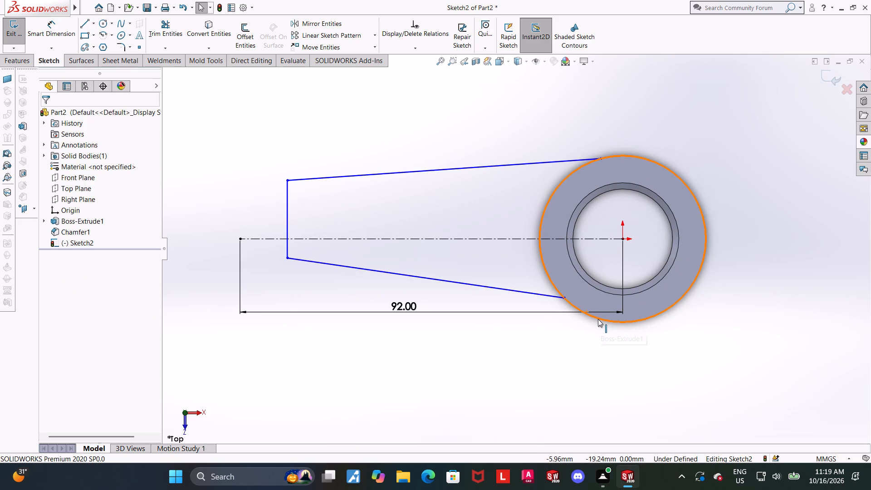
{"action": "left_click", "coordinate": [598, 319], "text": "ctrl"}
{"action": "left_click", "coordinate": [543, 293], "text": "ctrl"}
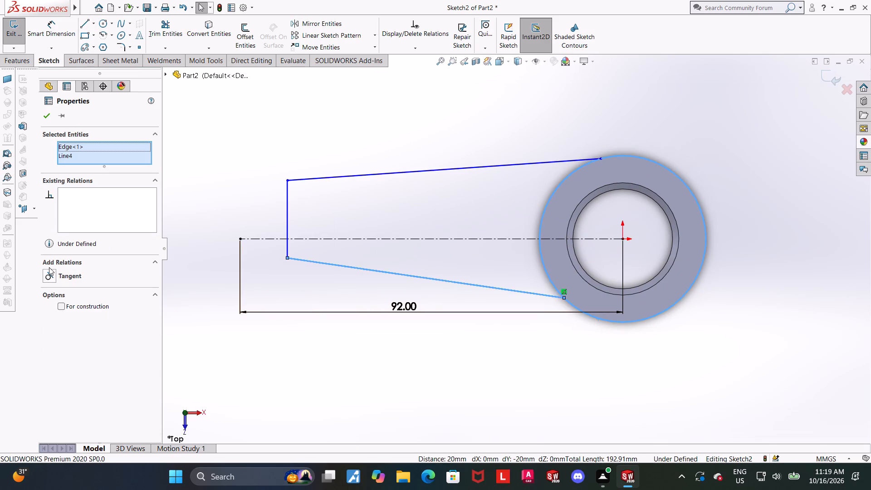
{"action": "left_click", "coordinate": [49, 271]}
{"action": "scroll", "coordinate": [571, 287], "scroll_direction": "up", "scroll_amount": 2}
{"action": "left_click", "coordinate": [668, 147]}
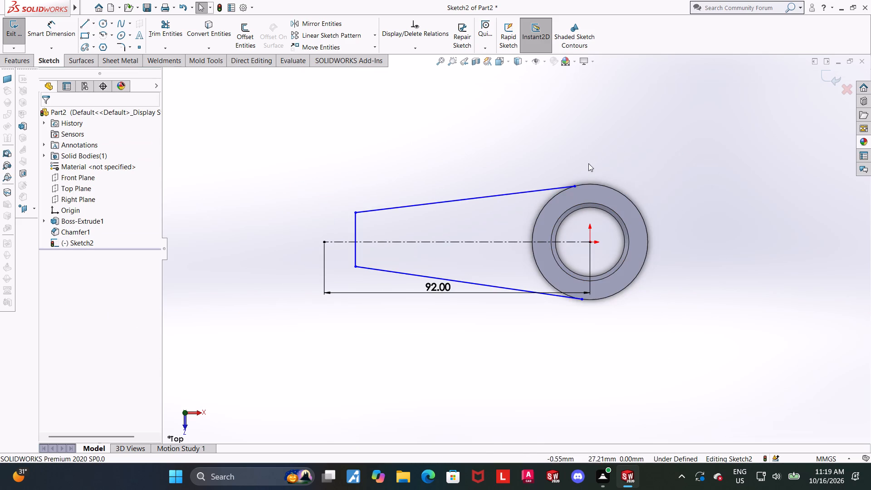
Add a tangent relation between the upper sloped line and the bushing's outer circular edge.
{"action": "scroll", "coordinate": [588, 164], "scroll_direction": "down", "scroll_amount": 2}
{"action": "left_click", "coordinate": [596, 201]}
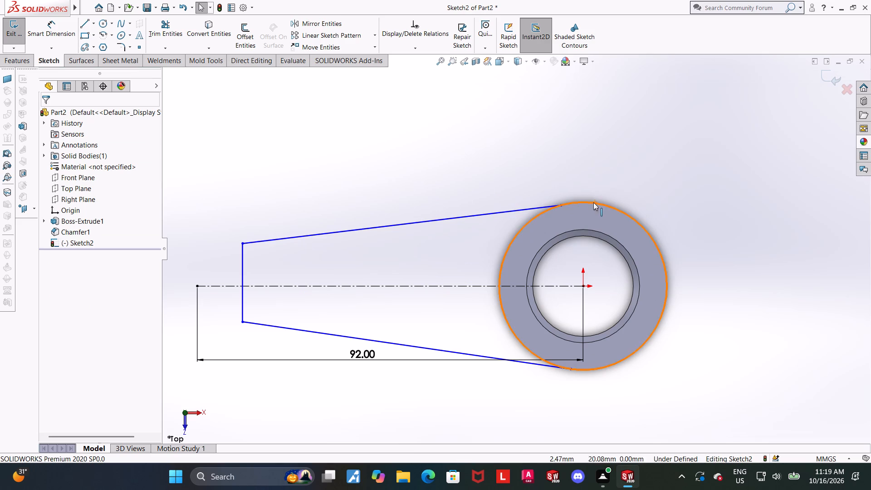
{"action": "left_click", "coordinate": [592, 203]}
{"action": "left_click", "coordinate": [531, 208], "text": "ctrl"}
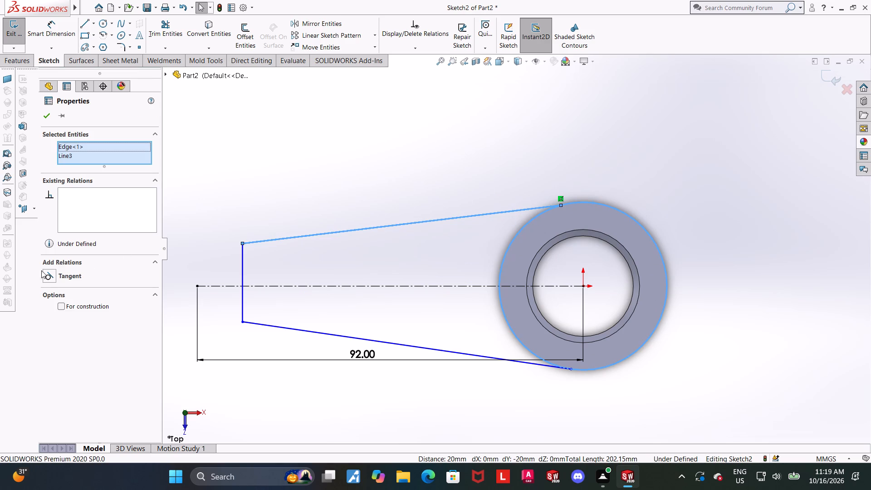
{"action": "left_click", "coordinate": [48, 276]}
{"action": "scroll", "coordinate": [324, 272], "scroll_direction": "up", "scroll_amount": 2}
{"action": "scroll", "coordinate": [470, 264], "scroll_direction": "down", "scroll_amount": 1}
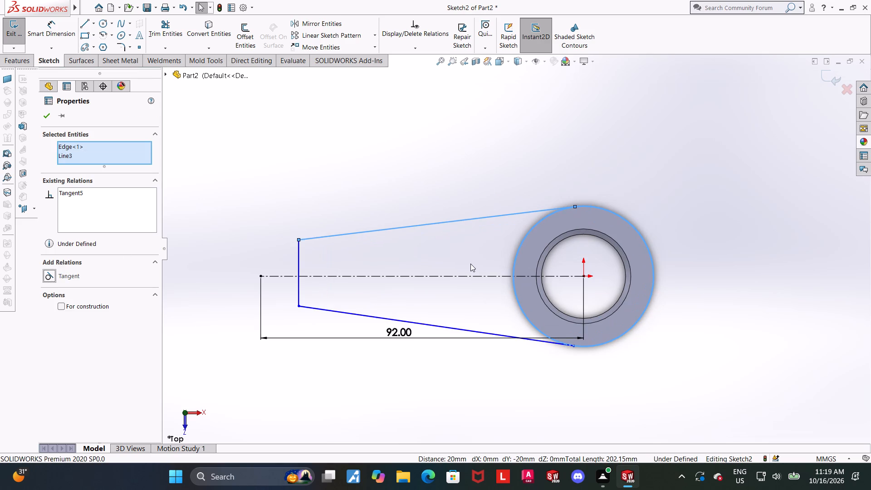
{"action": "scroll", "coordinate": [470, 264], "scroll_direction": "up", "scroll_amount": 1}
{"action": "left_click", "coordinate": [540, 171]}
{"action": "scroll", "coordinate": [544, 216], "scroll_direction": "up", "scroll_amount": 1}
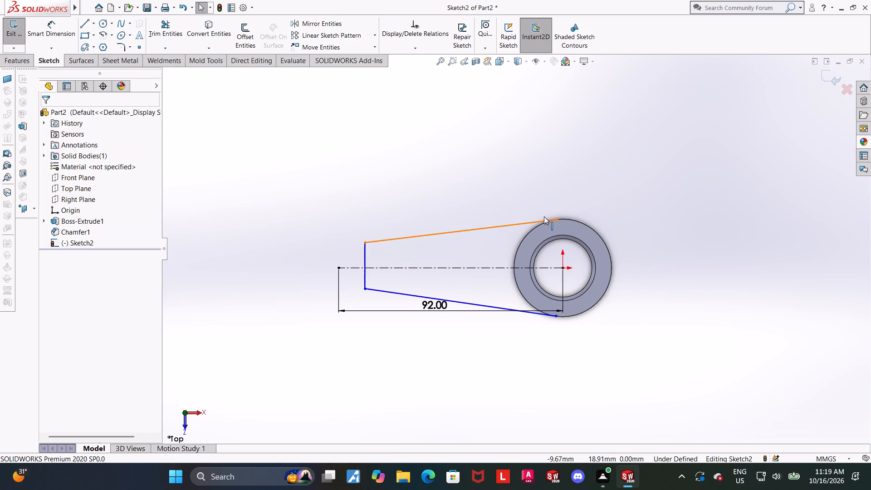
{"action": "scroll", "coordinate": [391, 242], "scroll_direction": "down", "scroll_amount": 2}
{"action": "scroll", "coordinate": [441, 254], "scroll_direction": "up", "scroll_amount": 1}
{"action": "scroll", "coordinate": [411, 254], "scroll_direction": "down", "scroll_amount": 1}
{"action": "key", "text": "Escape"}
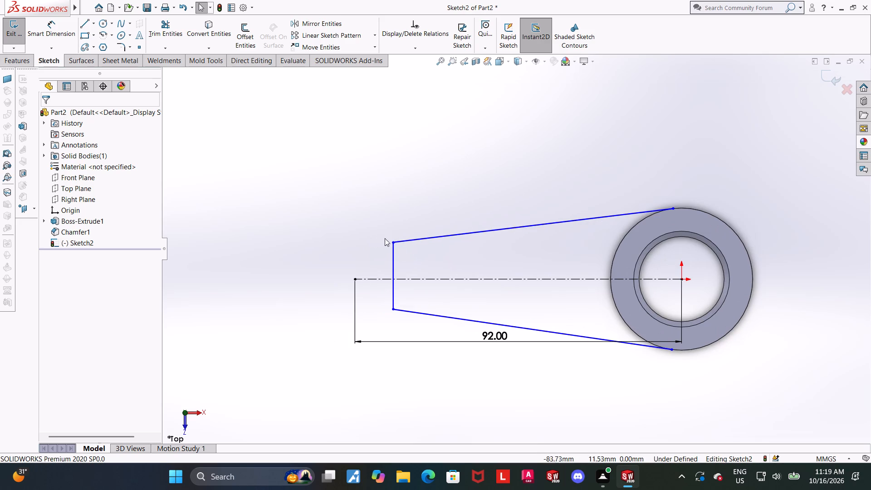
Dimension the vertical end line's length as 24 mm, placing the dimension outside the tapered profile.
{"action": "left_click", "coordinate": [45, 34]}
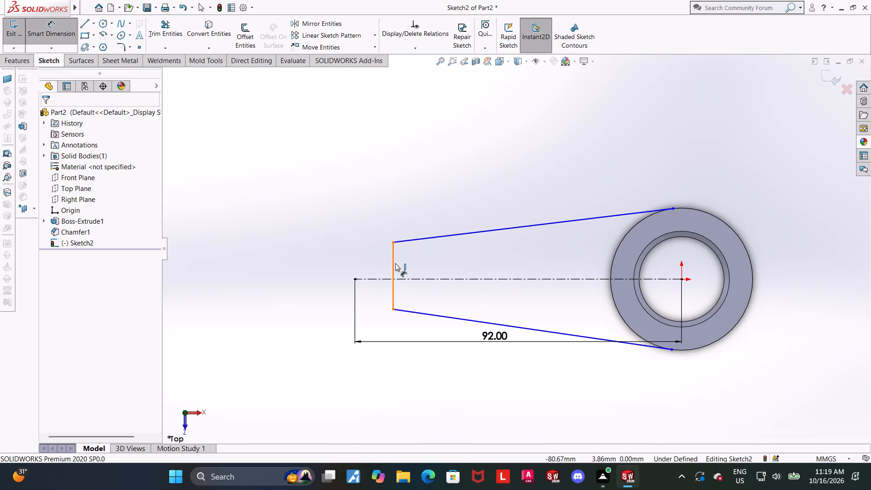
{"action": "left_click", "coordinate": [395, 263]}
{"action": "left_click", "coordinate": [323, 266]}
{"action": "type", "text": "24"}
{"action": "key", "text": "Return"}
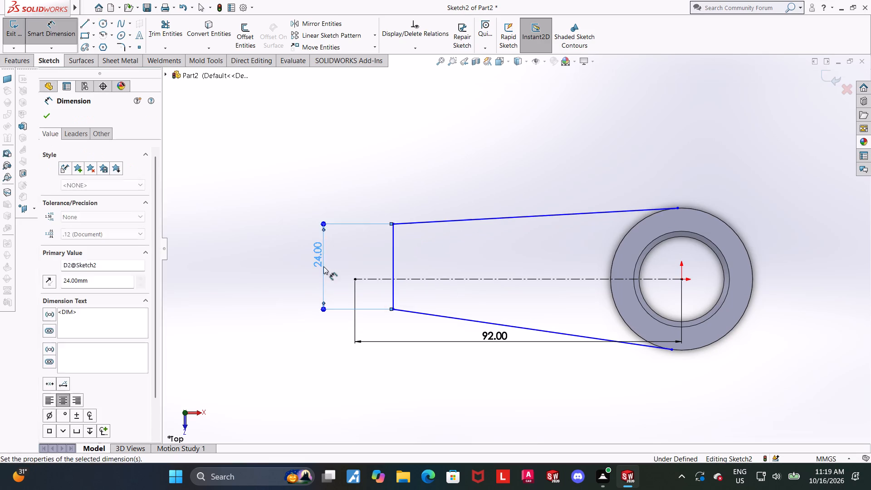
{"action": "key", "text": "Escape"}
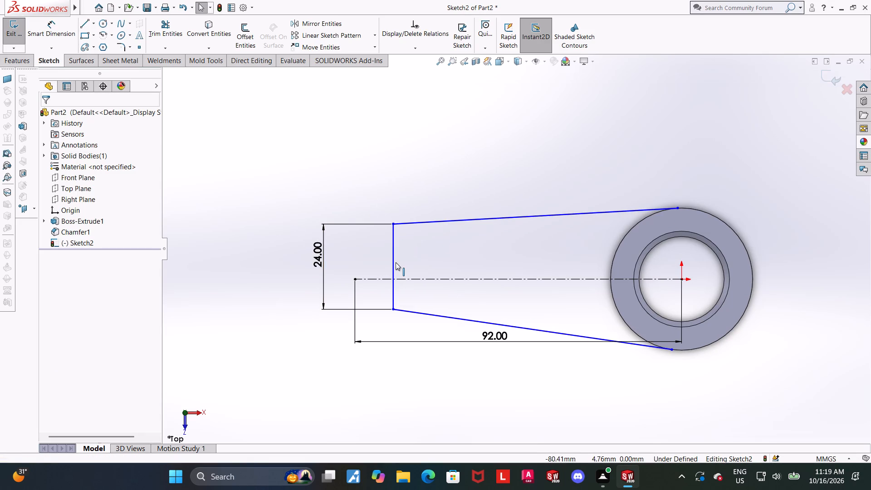
Add a horizontal relation between the vertical end line's midpoint and the origin to center the tapered profile.
{"action": "left_click", "coordinate": [394, 267]}
{"action": "left_click", "coordinate": [681, 282], "text": "ctrl"}
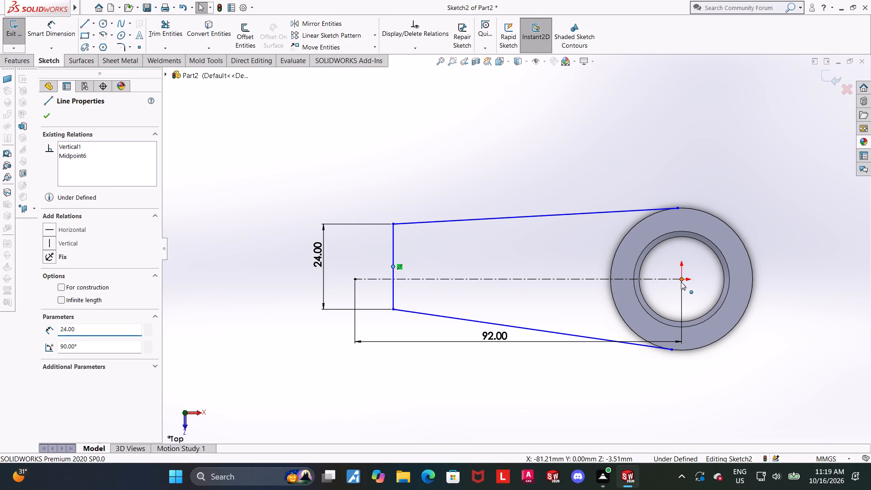
{"action": "left_click", "coordinate": [50, 277]}
{"action": "scroll", "coordinate": [302, 314], "scroll_direction": "up", "scroll_amount": 2}
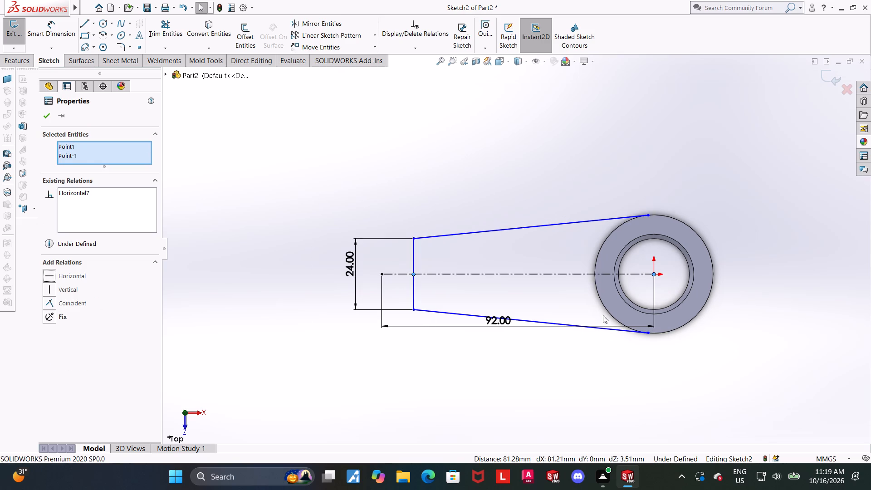
{"action": "left_click", "coordinate": [680, 340]}
{"action": "scroll", "coordinate": [352, 242], "scroll_direction": "down", "scroll_amount": 1}
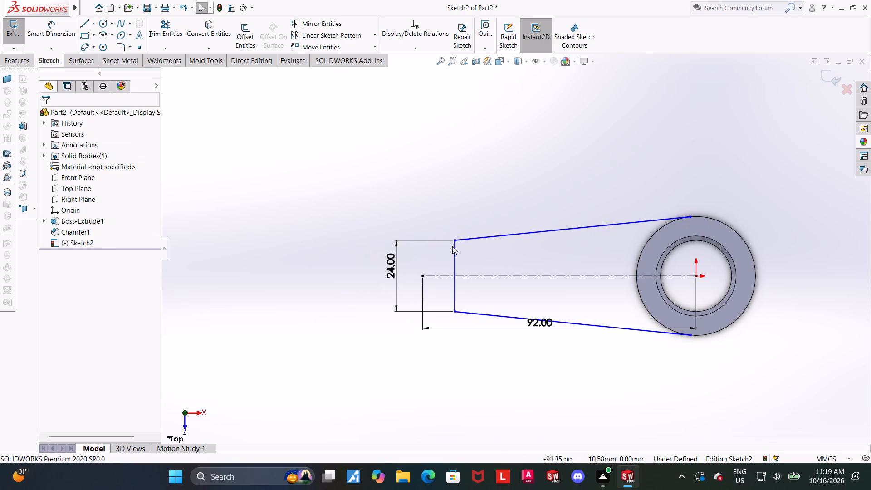
Check the relations of the upper and lower sloped lines with the bushing's outer edge.
{"action": "scroll", "coordinate": [513, 259], "scroll_direction": "up", "scroll_amount": 1}
{"action": "key", "text": "Escape"}
{"action": "left_click", "coordinate": [646, 178]}
{"action": "left_click", "coordinate": [680, 224]}
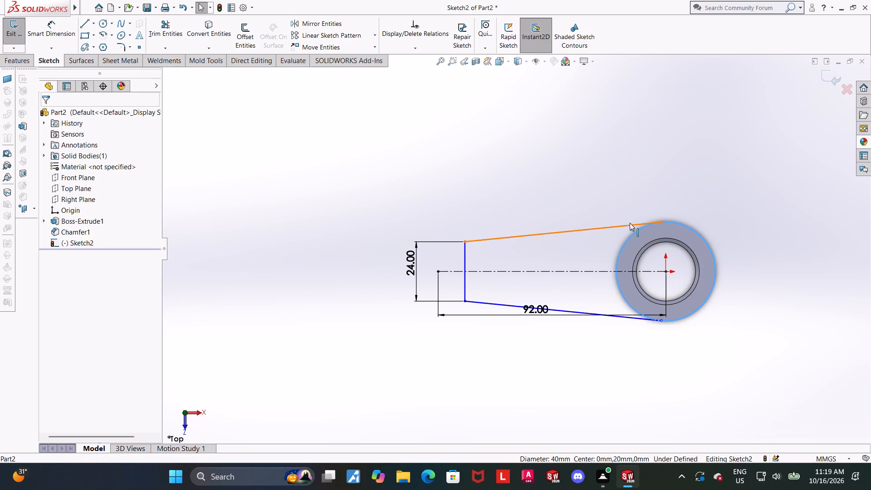
{"action": "left_click", "coordinate": [630, 223], "text": "ctrl"}
{"action": "left_click", "coordinate": [391, 319]}
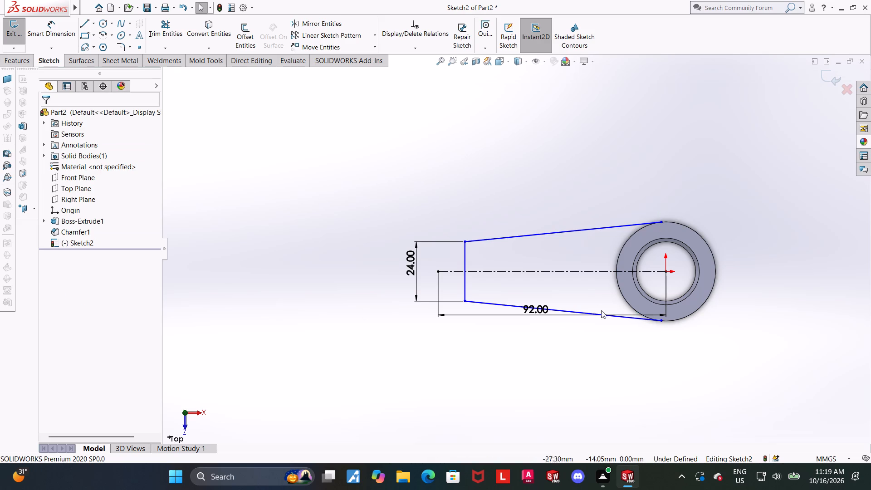
{"action": "double_click", "coordinate": [678, 322]}
{"action": "left_click", "coordinate": [634, 316], "text": "ctrl"}
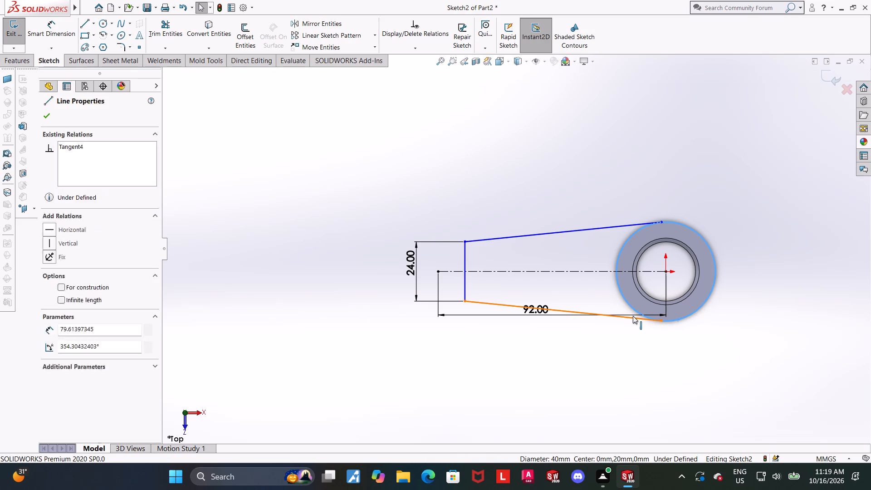
{"action": "scroll", "coordinate": [615, 326], "scroll_direction": "up", "scroll_amount": 2}
{"action": "scroll", "coordinate": [688, 239], "scroll_direction": "down", "scroll_amount": 3}
{"action": "key", "text": "Escape"}
{"action": "key", "text": "Escape"}
{"action": "key", "text": "Escape"}
{"action": "key", "text": "Escape"}
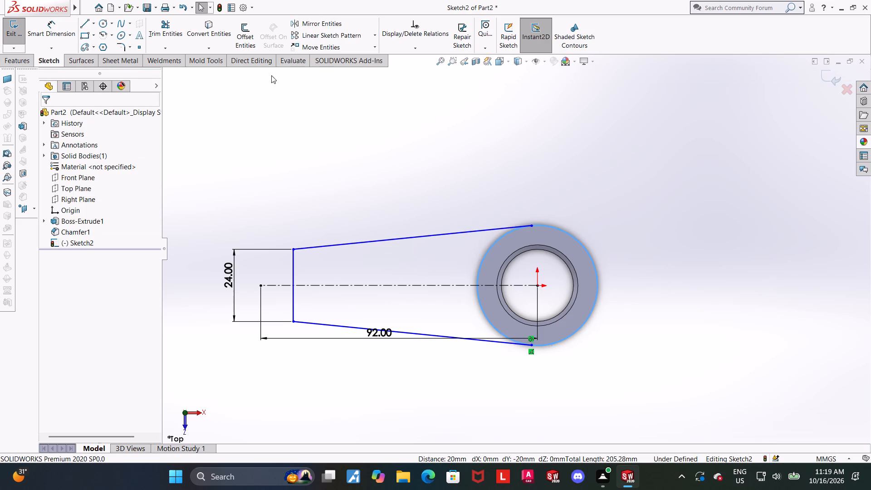
Convert the bushing's outer circular edge into a sketch entity.
{"action": "left_click", "coordinate": [217, 28]}
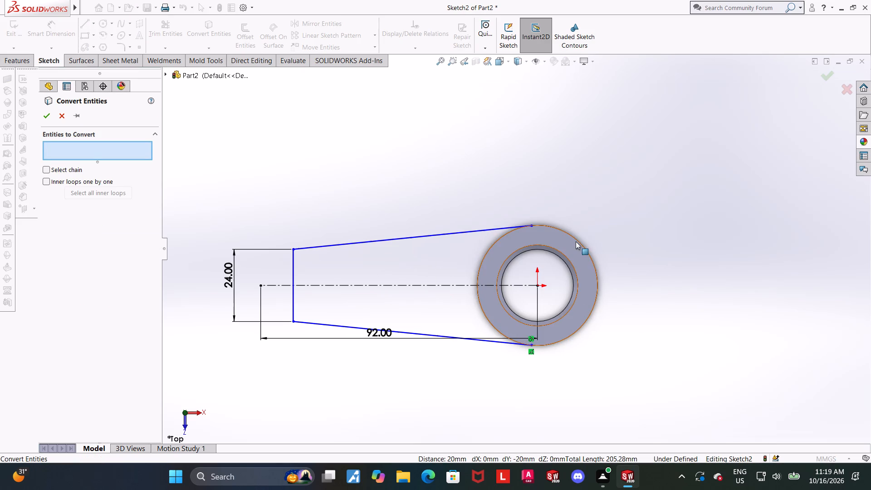
{"action": "left_click", "coordinate": [578, 240]}
{"action": "left_click", "coordinate": [47, 118]}
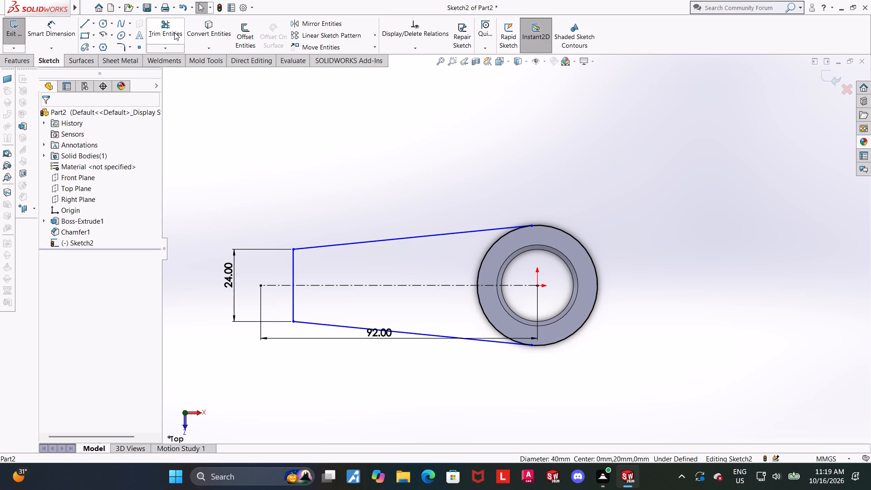
Trim away the converted circle's arc on the side facing away from the tapered profile.
{"action": "left_click", "coordinate": [174, 32]}
{"action": "left_click_drag", "start_coordinate": [558, 245], "coordinate": [644, 232]}
{"action": "key", "text": "Escape"}
{"action": "key", "text": "Escape"}
{"action": "key", "text": "Escape"}
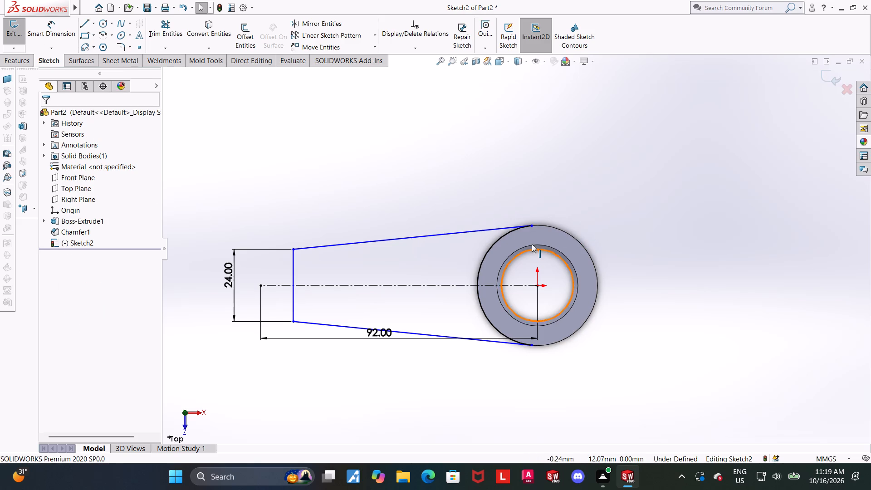
Check the relations of the tapered profile's upper and lower endpoints on the bushing, and of the arc joining them.
{"action": "scroll", "coordinate": [532, 248], "scroll_direction": "up", "scroll_amount": 1}
{"action": "left_click", "coordinate": [530, 231], "text": "ctrl"}
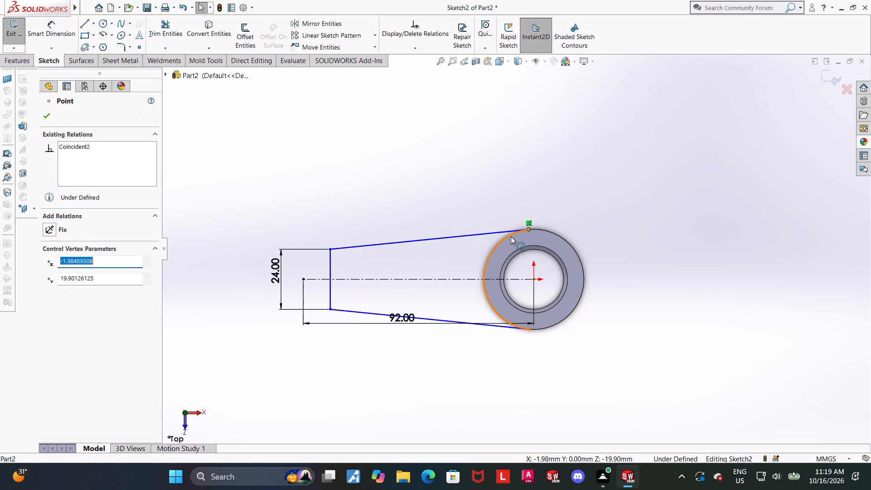
{"action": "left_click", "coordinate": [511, 236], "text": "ctrl"}
{"action": "key", "text": "Escape"}
{"action": "key", "text": "Escape"}
{"action": "left_click", "coordinate": [558, 342]}
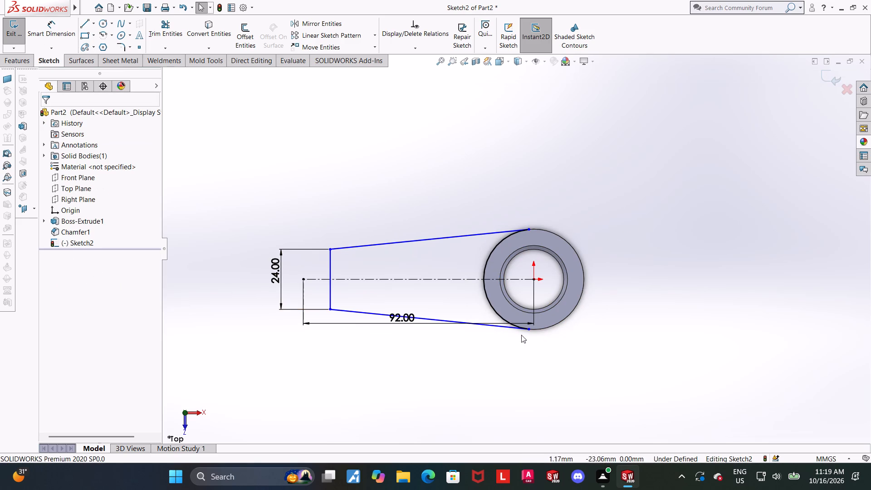
{"action": "left_click", "coordinate": [529, 330], "text": "ctrl"}
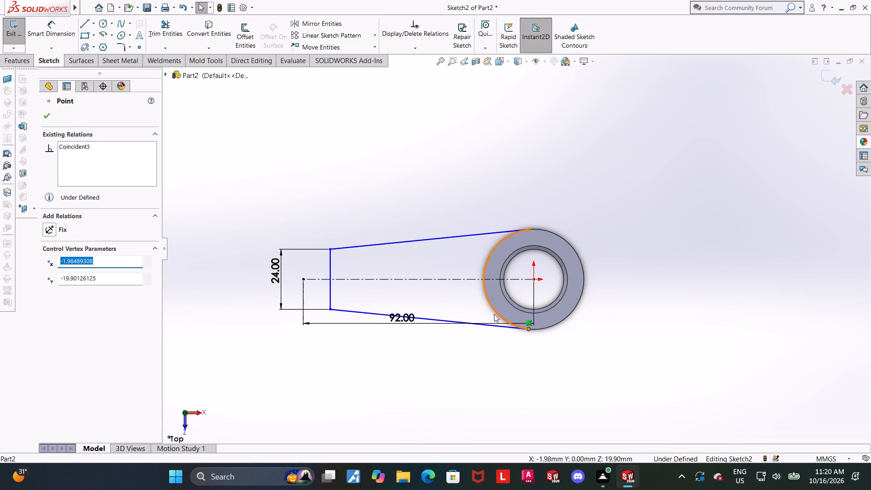
{"action": "left_click", "coordinate": [494, 314], "text": "ctrl"}
{"action": "left_click", "coordinate": [295, 339]}
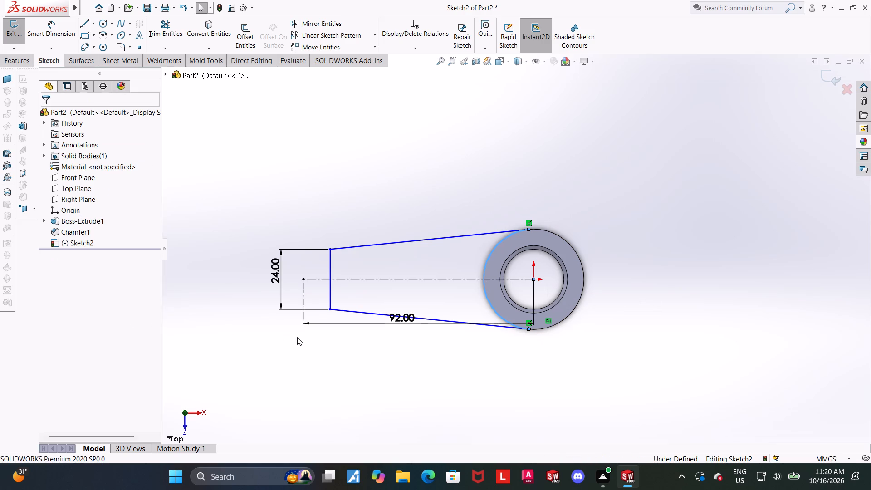
{"action": "left_click", "coordinate": [491, 305]}
{"action": "left_click", "coordinate": [530, 330], "text": "ctrl"}
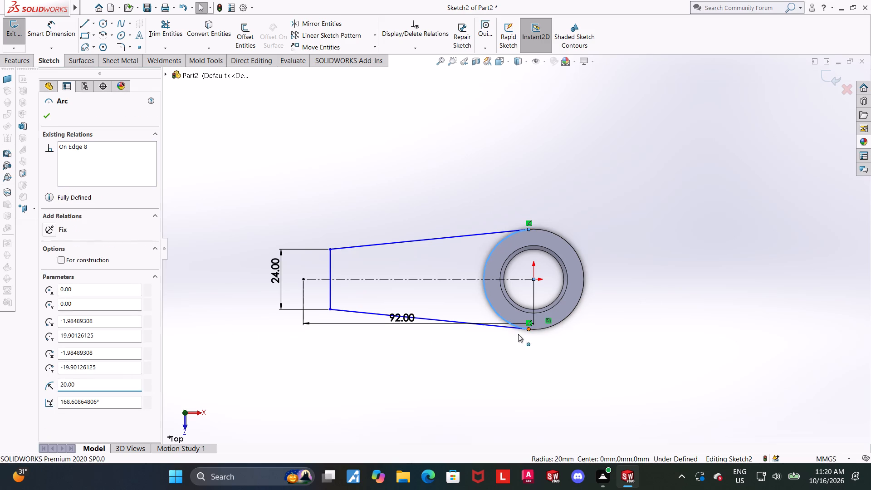
{"action": "left_click", "coordinate": [369, 337]}
{"action": "scroll", "coordinate": [445, 253], "scroll_direction": "down", "scroll_amount": 1}
{"action": "scroll", "coordinate": [449, 291], "scroll_direction": "up", "scroll_amount": 1}
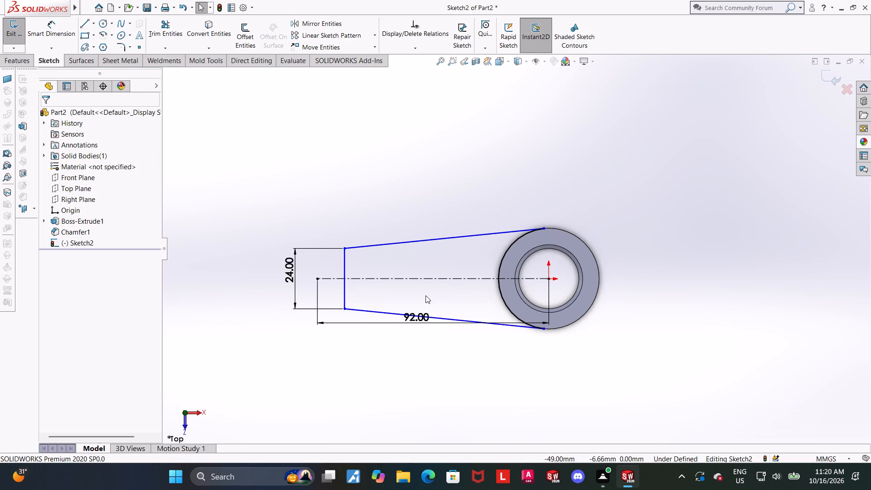
{"action": "scroll", "coordinate": [373, 275], "scroll_direction": "down", "scroll_amount": 1}
{"action": "key", "text": "Escape"}
{"action": "key", "text": "Escape"}
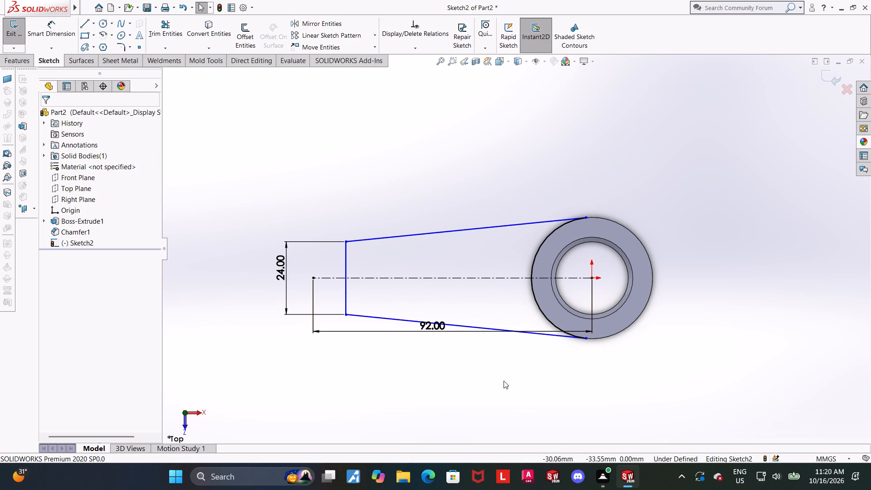
{"action": "left_click", "coordinate": [505, 380]}
Dimension the distance between the centerline's outer endpoint and the vertical end line as 14 mm, and exit the sketch.
{"action": "left_click", "coordinate": [64, 30]}
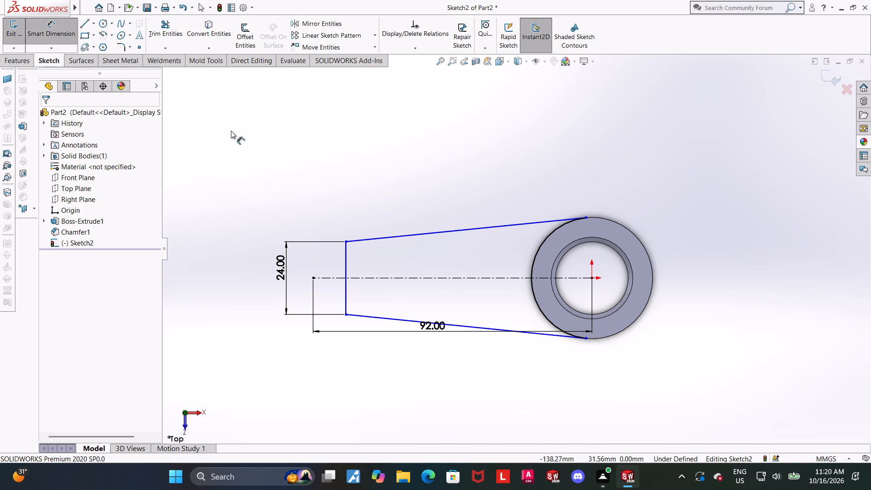
{"action": "left_click", "coordinate": [313, 278]}
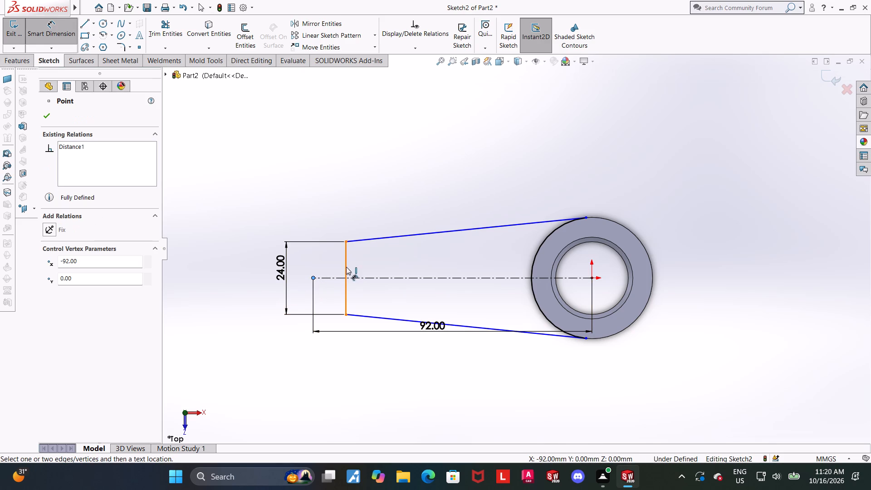
{"action": "left_click", "coordinate": [346, 267]}
{"action": "left_click", "coordinate": [337, 196]}
{"action": "type", "text": "14"}
{"action": "key", "text": "Return"}
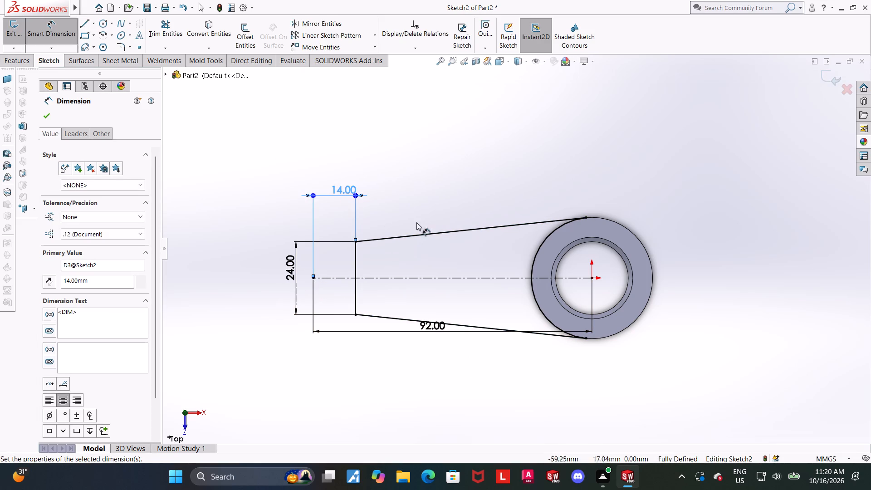
{"action": "left_click", "coordinate": [447, 167]}
{"action": "scroll", "coordinate": [494, 406], "scroll_direction": "up", "scroll_amount": 3}
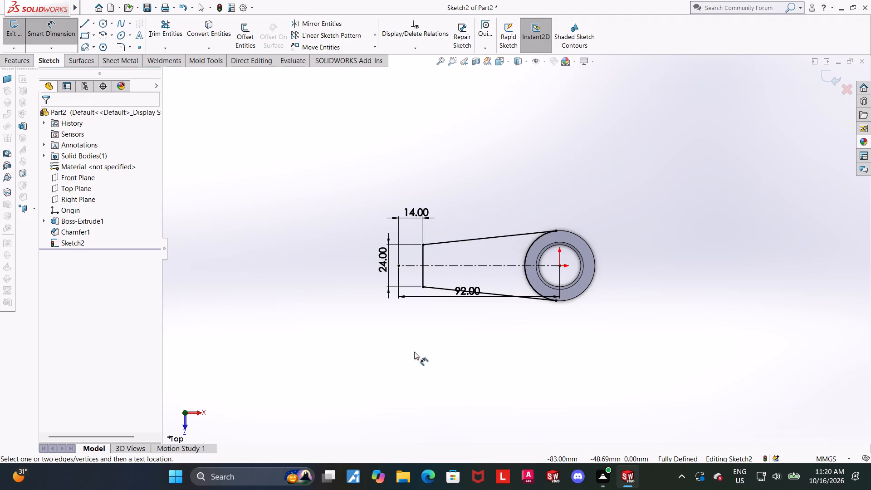
{"action": "scroll", "coordinate": [414, 354], "scroll_direction": "down", "scroll_amount": 1}
{"action": "middle_click_drag", "start_coordinate": [532, 350], "coordinate": [532, 294]}
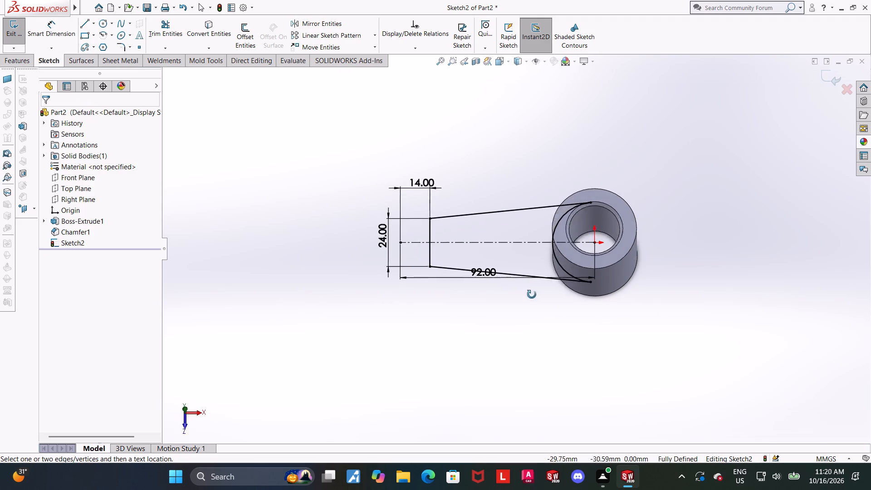
{"action": "middle_click_drag", "start_coordinate": [532, 294], "coordinate": [539, 236]}
{"action": "left_click", "coordinate": [827, 80]}
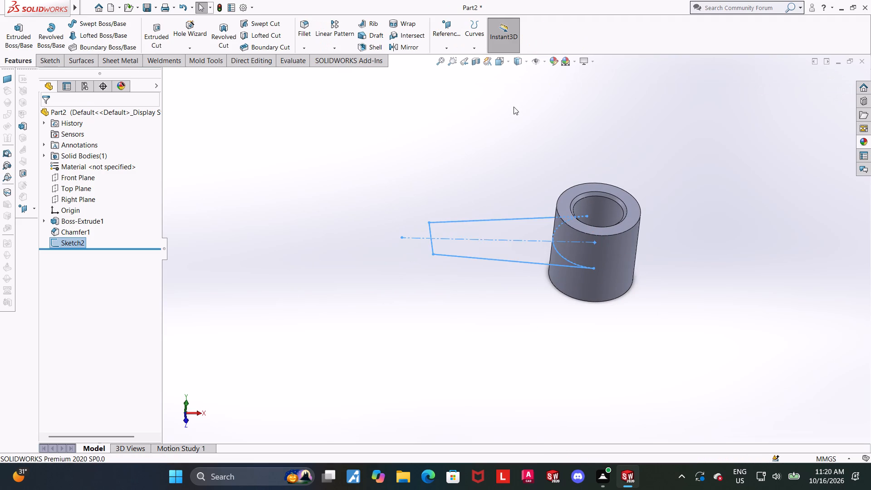
Extrude the tapered arm profile 9 mm as a Mid Plane boss merged with the bushing.
{"action": "middle_click_drag", "start_coordinate": [515, 108], "coordinate": [508, 108]}
{"action": "scroll", "coordinate": [509, 108], "scroll_direction": "up", "scroll_amount": 1}
{"action": "scroll", "coordinate": [508, 108], "scroll_direction": "down", "scroll_amount": 1}
{"action": "scroll", "coordinate": [576, 214], "scroll_direction": "down", "scroll_amount": 2}
{"action": "left_click", "coordinate": [25, 31]}
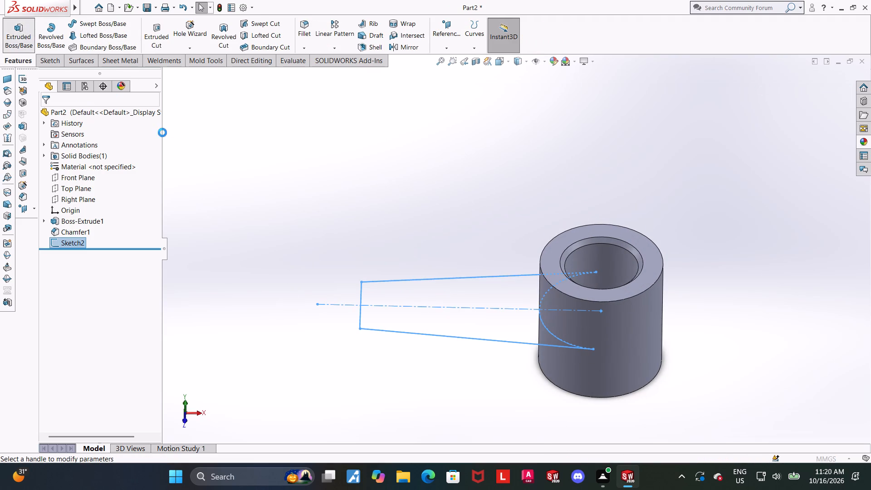
{"action": "left_click", "coordinate": [84, 175]}
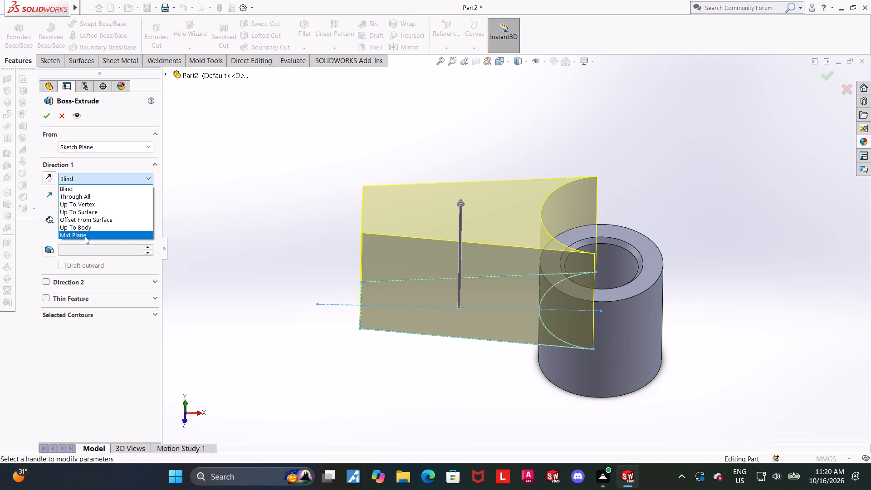
{"action": "left_click", "coordinate": [85, 236]}
{"action": "scroll", "coordinate": [380, 265], "scroll_direction": "up", "scroll_amount": 2}
{"action": "scroll", "coordinate": [476, 286], "scroll_direction": "down", "scroll_amount": 2}
{"action": "scroll", "coordinate": [325, 250], "scroll_direction": "up", "scroll_amount": 1}
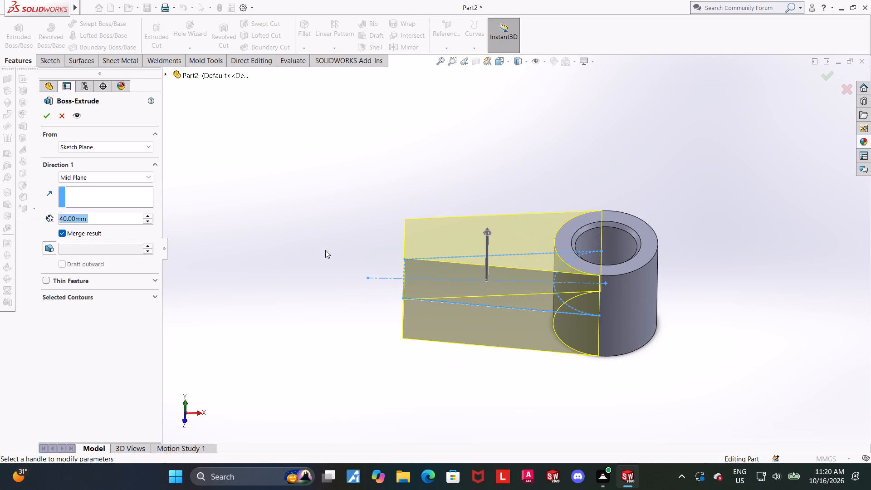
{"action": "key", "text": "9"}
{"action": "key", "text": "Return"}
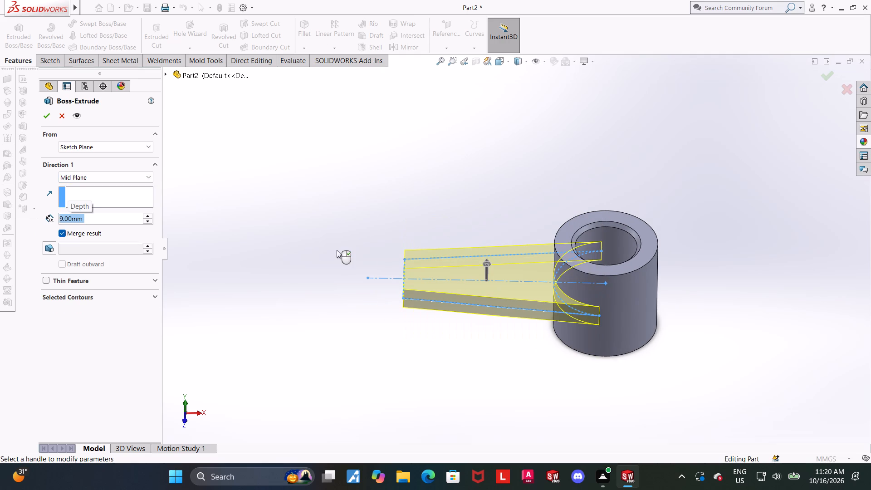
{"action": "middle_click_drag", "start_coordinate": [557, 383], "coordinate": [548, 363]}
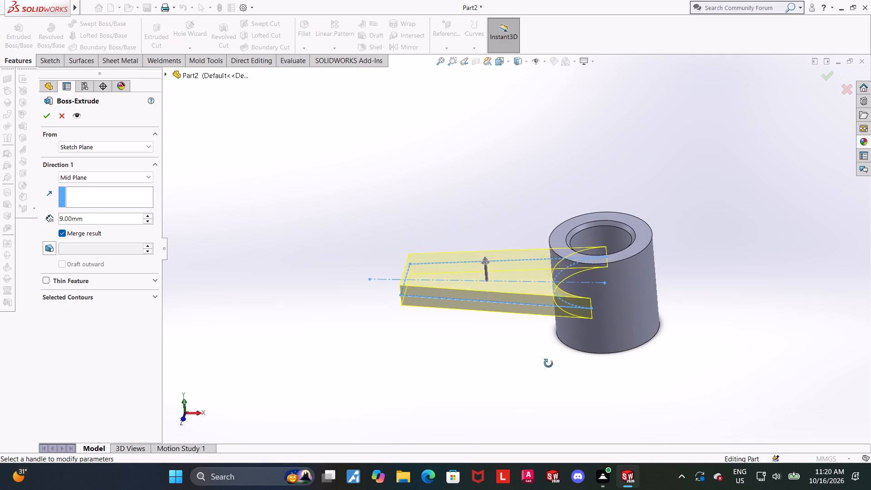
{"action": "middle_click_drag", "start_coordinate": [548, 363], "coordinate": [560, 359]}
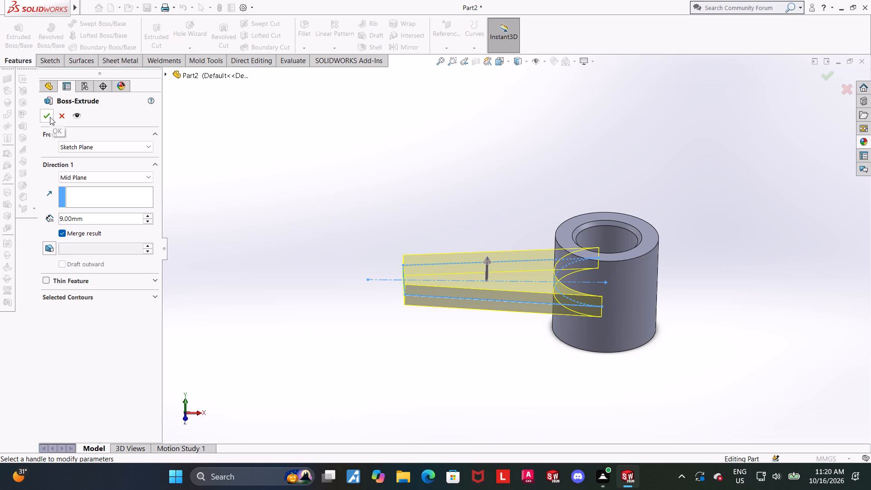
{"action": "left_click", "coordinate": [50, 117]}
Examine the extruded arm and its junction with the bushing from several angles.
{"action": "scroll", "coordinate": [722, 289], "scroll_direction": "down", "scroll_amount": 1}
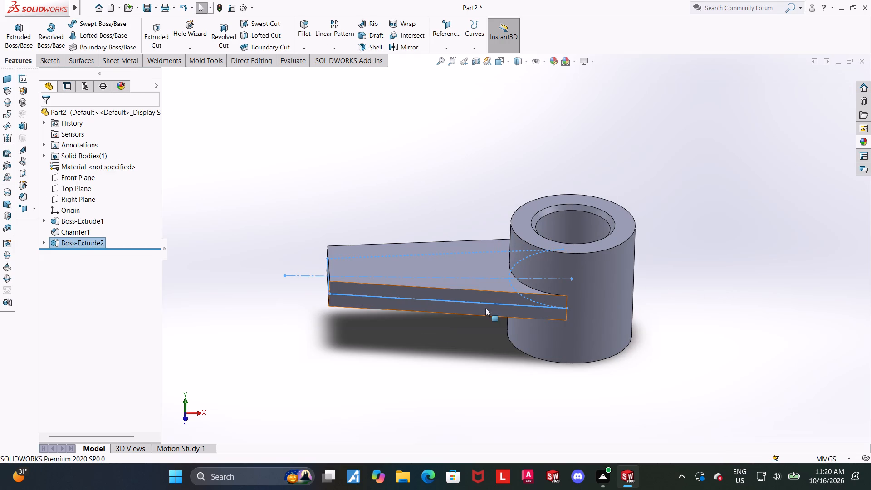
{"action": "middle_click_drag", "start_coordinate": [485, 308], "coordinate": [480, 283]}
{"action": "left_click", "coordinate": [396, 181]}
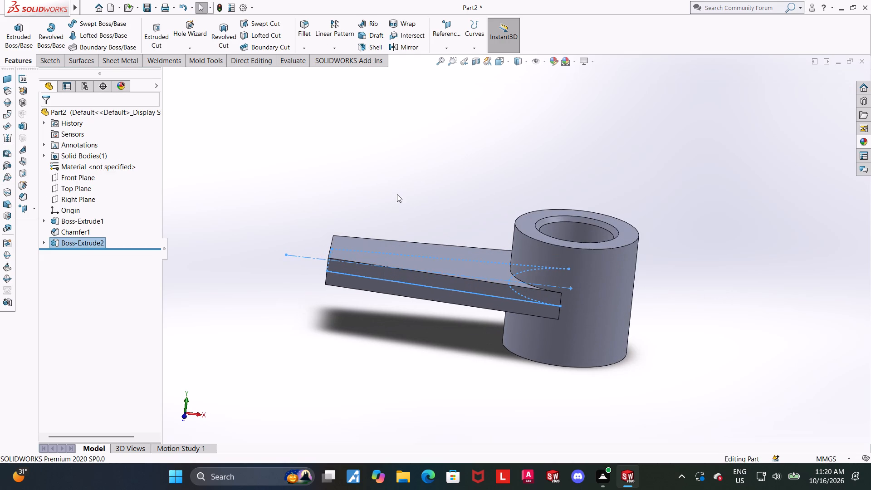
{"action": "middle_click_drag", "start_coordinate": [397, 199], "coordinate": [405, 218]}
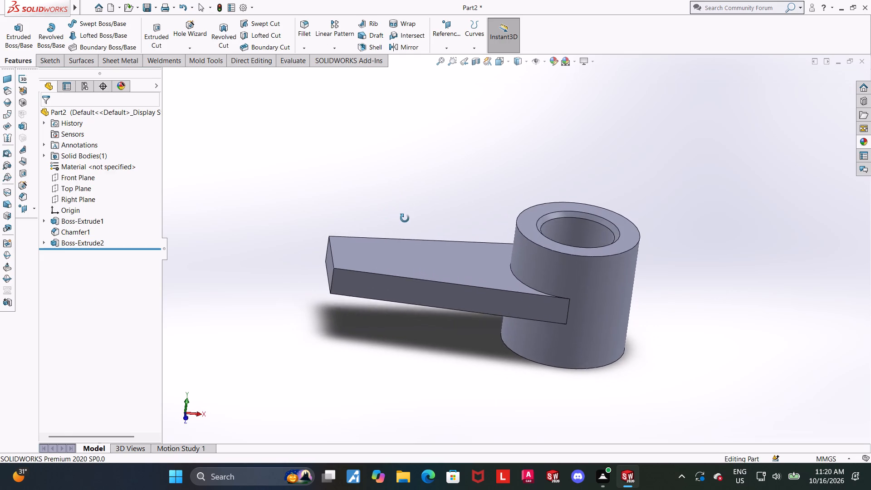
{"action": "middle_click_drag", "start_coordinate": [405, 218], "coordinate": [404, 228]}
{"action": "scroll", "coordinate": [583, 314], "scroll_direction": "down", "scroll_amount": 1}
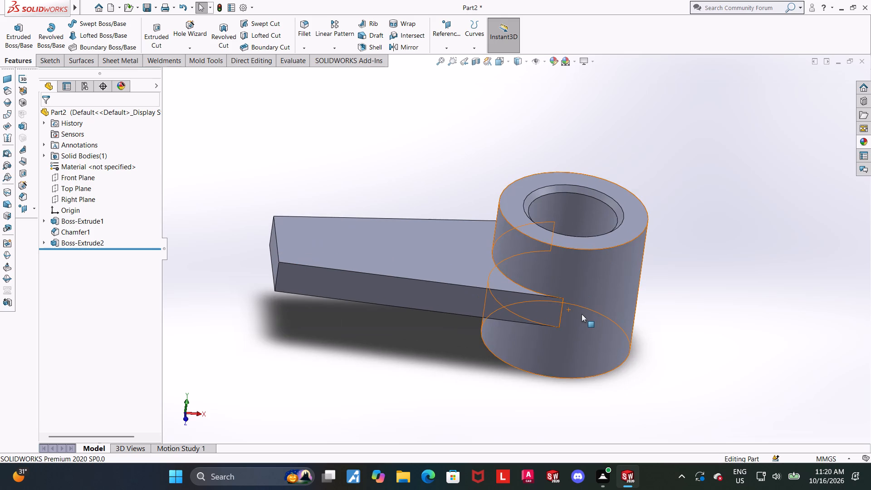
{"action": "middle_click_drag", "start_coordinate": [542, 304], "coordinate": [561, 324]}
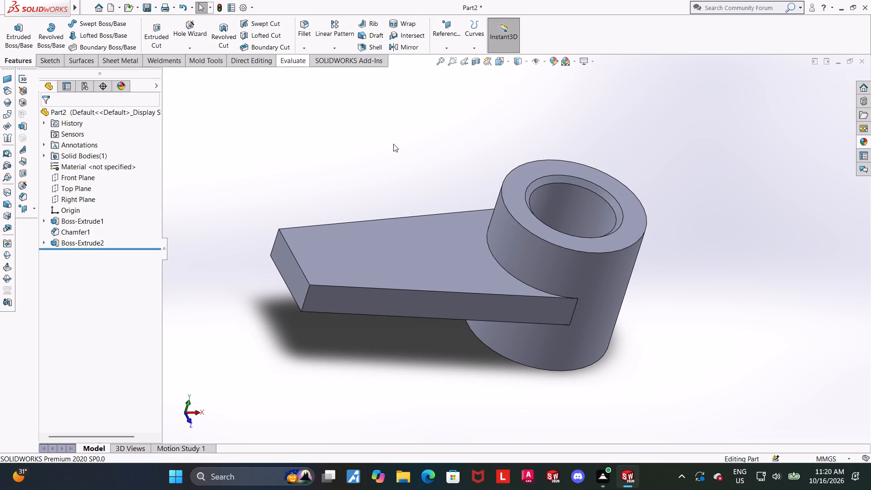
{"action": "middle_click_drag", "start_coordinate": [390, 144], "coordinate": [369, 153]}
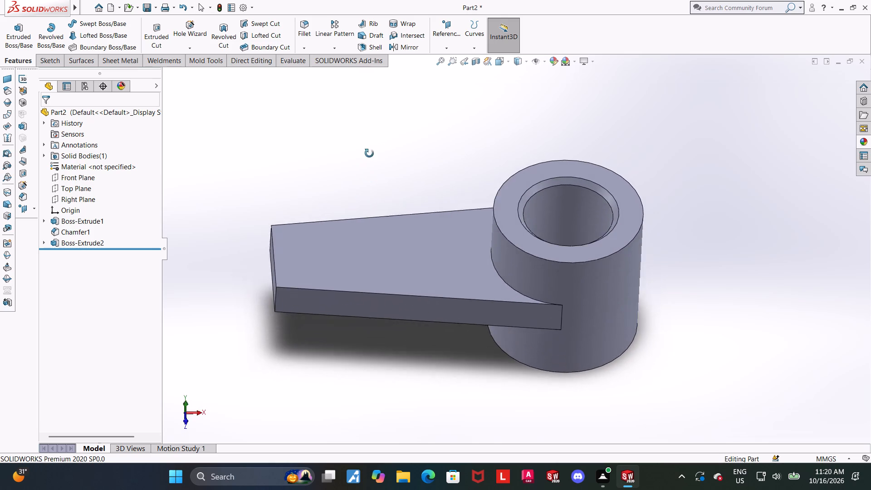
{"action": "middle_click_drag", "start_coordinate": [369, 153], "coordinate": [366, 108]}
{"action": "middle_click_drag", "start_coordinate": [370, 195], "coordinate": [423, 179]}
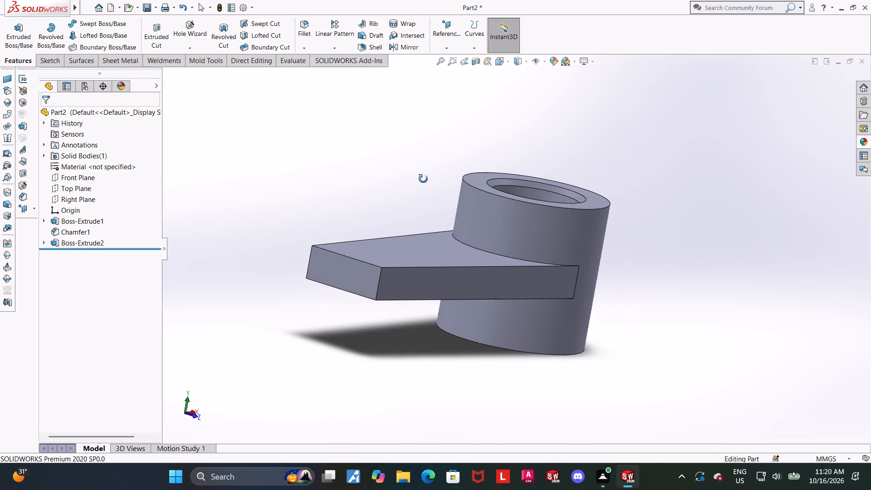
{"action": "middle_click_drag", "start_coordinate": [423, 179], "coordinate": [426, 179]}
{"action": "middle_click_drag", "start_coordinate": [360, 265], "coordinate": [333, 251]}
{"action": "scroll", "coordinate": [334, 255], "scroll_direction": "up", "scroll_amount": 1}
{"action": "middle_click_drag", "start_coordinate": [346, 265], "coordinate": [323, 260]}
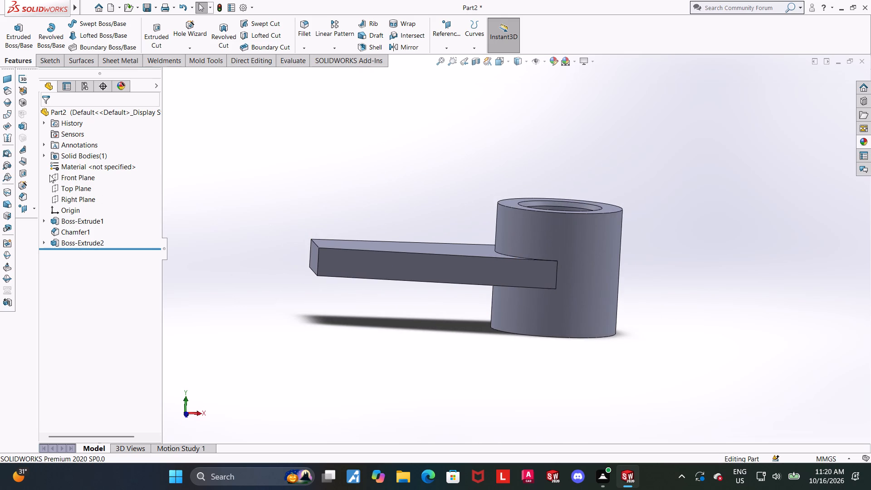
On the Front Plane, sketch a closed line profile about 20 mm wide and 29 mm tall against the arm's narrow end.
{"action": "left_click", "coordinate": [76, 177]}
{"action": "left_click", "coordinate": [88, 166]}
{"action": "left_click", "coordinate": [86, 257]}
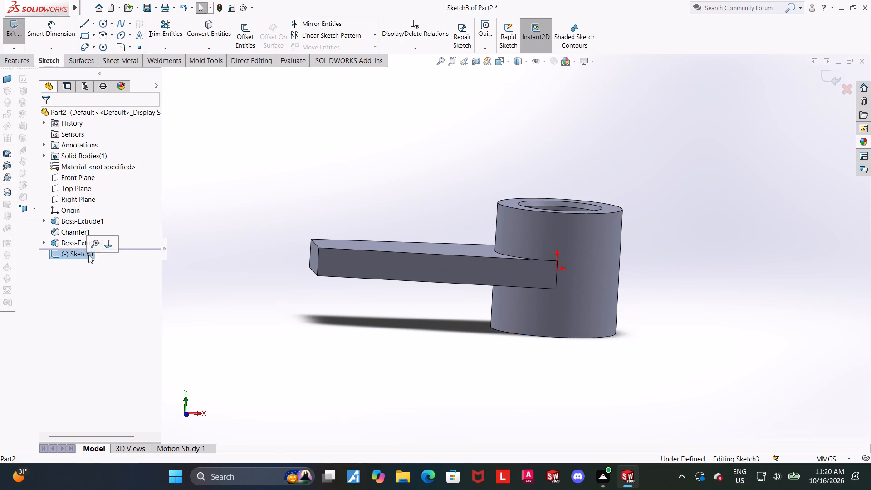
{"action": "left_click", "coordinate": [109, 246]}
{"action": "scroll", "coordinate": [271, 179], "scroll_direction": "up", "scroll_amount": 2}
{"action": "scroll", "coordinate": [318, 229], "scroll_direction": "down", "scroll_amount": 2}
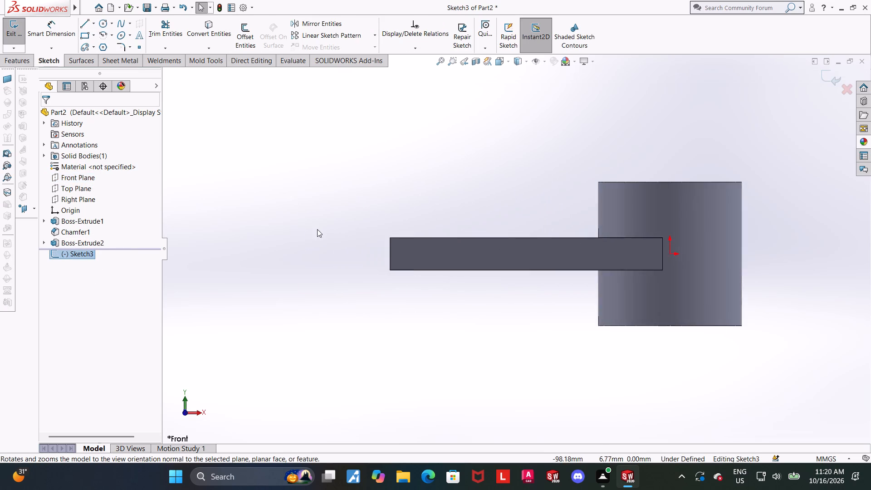
{"action": "left_click", "coordinate": [84, 27]}
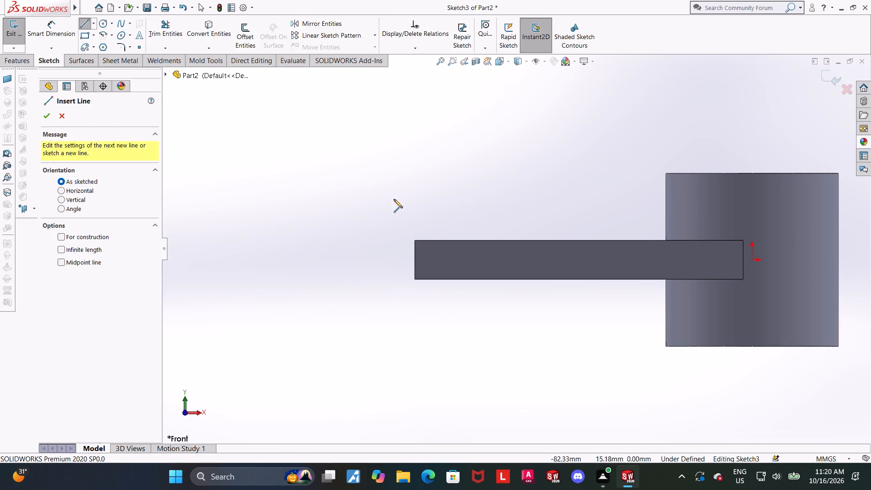
{"action": "left_click", "coordinate": [416, 259]}
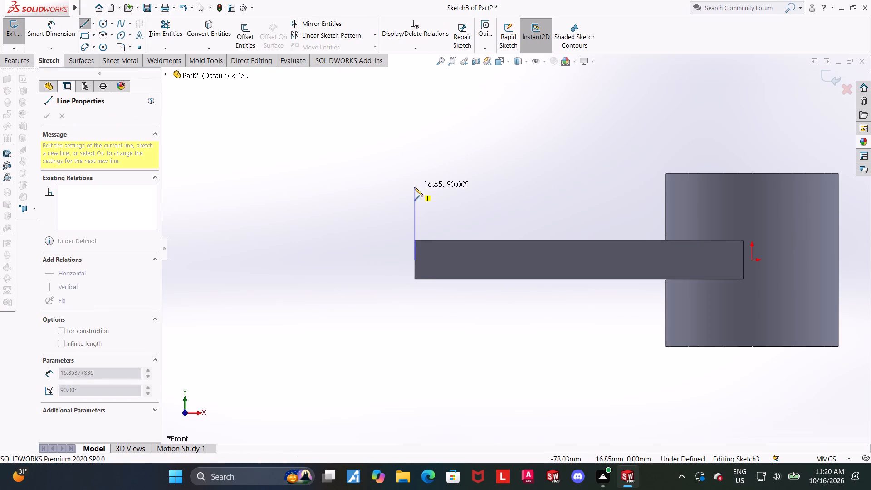
{"action": "left_click", "coordinate": [414, 194]}
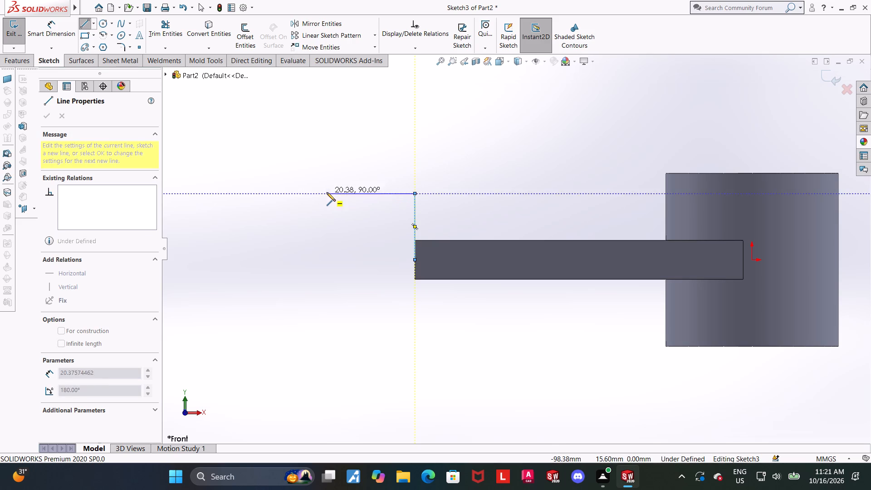
{"action": "left_click", "coordinate": [330, 193]}
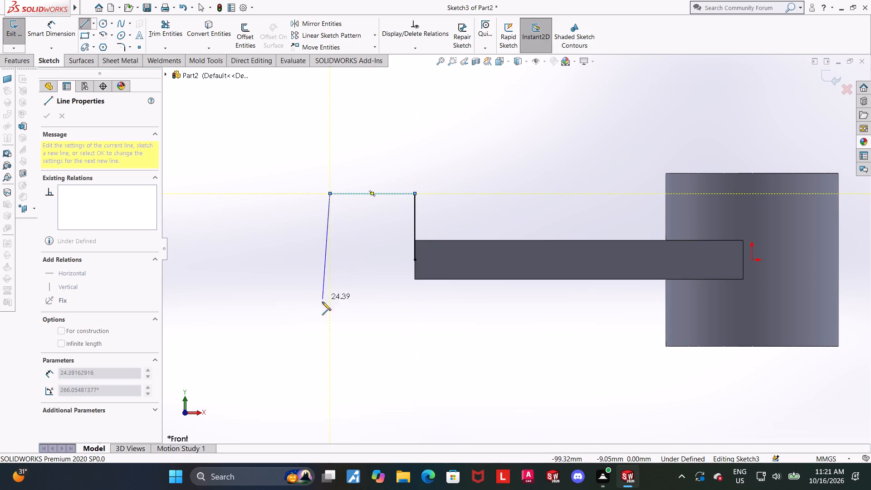
{"action": "left_click", "coordinate": [329, 319]}
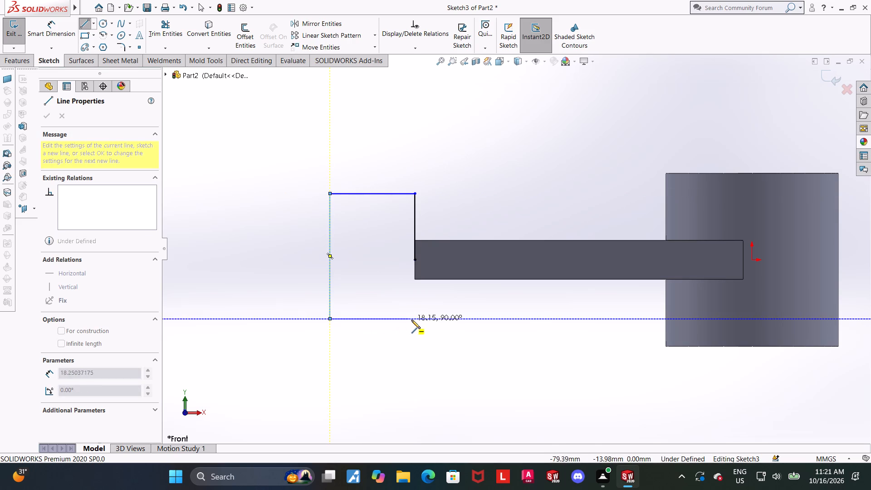
{"action": "left_click", "coordinate": [418, 318]}
{"action": "left_click", "coordinate": [414, 261]}
{"action": "key", "text": "Escape"}
{"action": "key", "text": "Escape"}
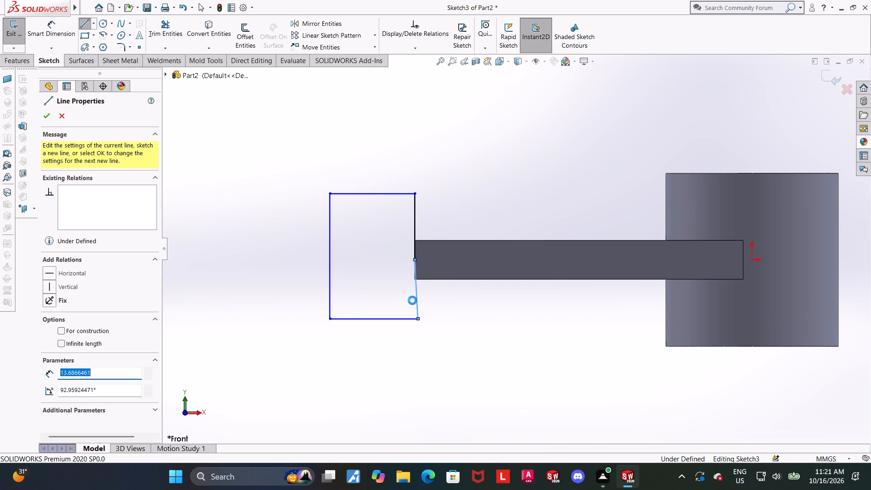
Make the profile's lower closing line against the arm's narrow end vertical.
{"action": "left_click", "coordinate": [413, 299]}
{"action": "left_click", "coordinate": [452, 258]}
{"action": "key", "text": "Escape"}
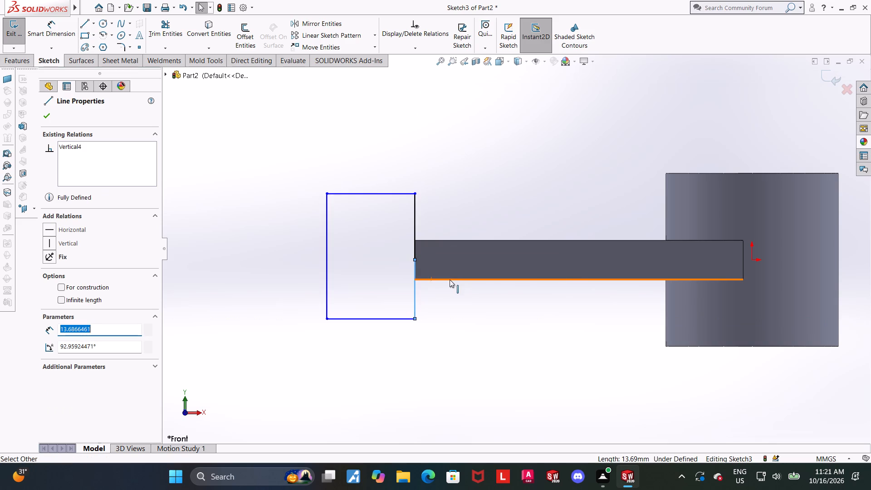
{"action": "key", "text": "Escape"}
Dimension the profile's bottom horizontal line as 14 mm.
{"action": "left_click", "coordinate": [59, 28]}
{"action": "scroll", "coordinate": [323, 239], "scroll_direction": "up", "scroll_amount": 1}
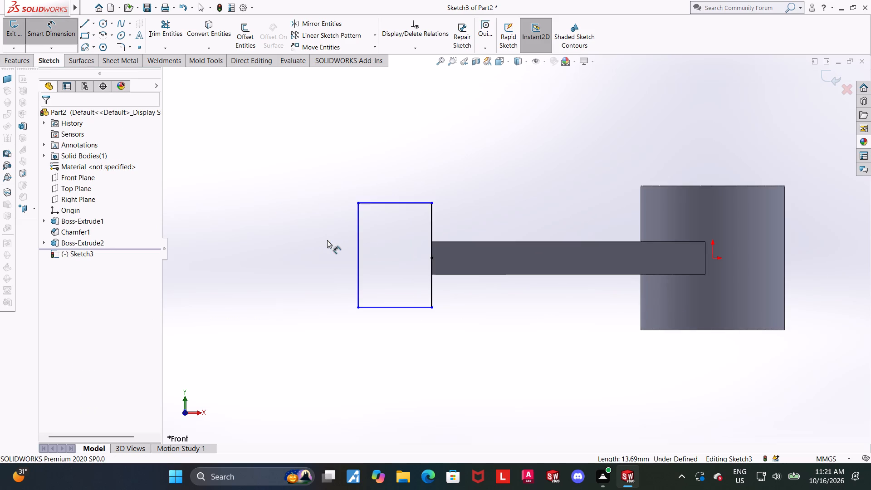
{"action": "scroll", "coordinate": [415, 272], "scroll_direction": "down", "scroll_amount": 1}
{"action": "left_click", "coordinate": [405, 313]}
{"action": "left_click", "coordinate": [398, 338]}
{"action": "type", "text": "14"}
{"action": "key", "text": "Return"}
{"action": "key", "text": "Escape"}
{"action": "key", "text": "Escape"}
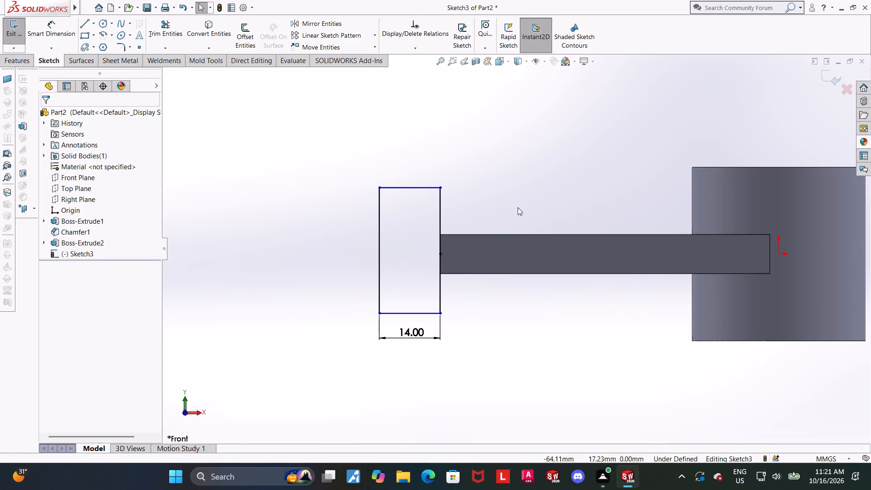
{"action": "left_click", "coordinate": [524, 239]}
{"action": "scroll", "coordinate": [401, 218], "scroll_direction": "up", "scroll_amount": 1}
{"action": "scroll", "coordinate": [362, 181], "scroll_direction": "down", "scroll_amount": 1}
{"action": "key", "text": "Escape"}
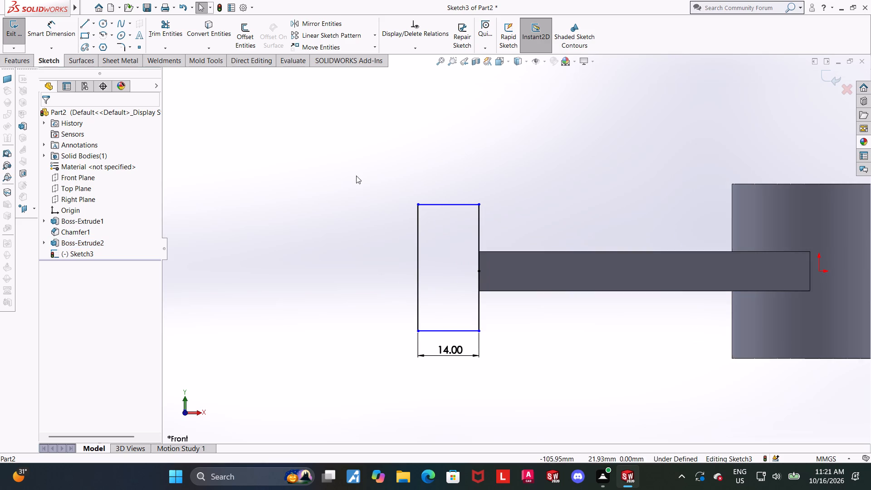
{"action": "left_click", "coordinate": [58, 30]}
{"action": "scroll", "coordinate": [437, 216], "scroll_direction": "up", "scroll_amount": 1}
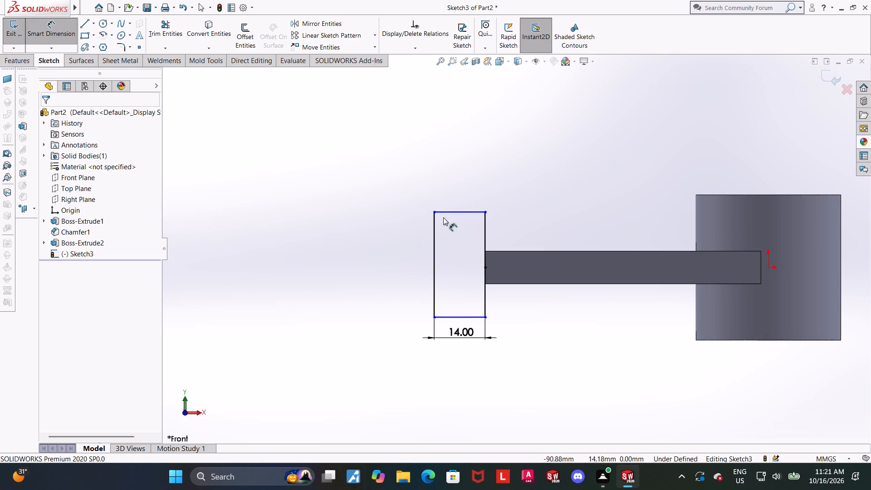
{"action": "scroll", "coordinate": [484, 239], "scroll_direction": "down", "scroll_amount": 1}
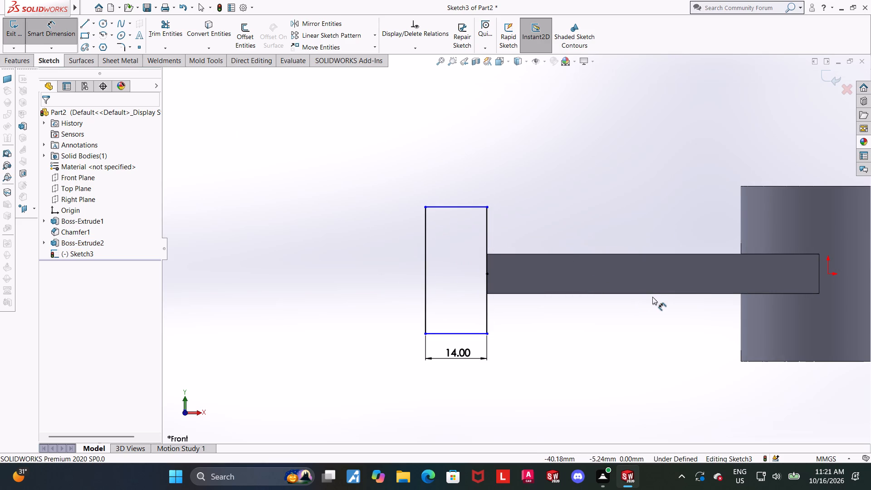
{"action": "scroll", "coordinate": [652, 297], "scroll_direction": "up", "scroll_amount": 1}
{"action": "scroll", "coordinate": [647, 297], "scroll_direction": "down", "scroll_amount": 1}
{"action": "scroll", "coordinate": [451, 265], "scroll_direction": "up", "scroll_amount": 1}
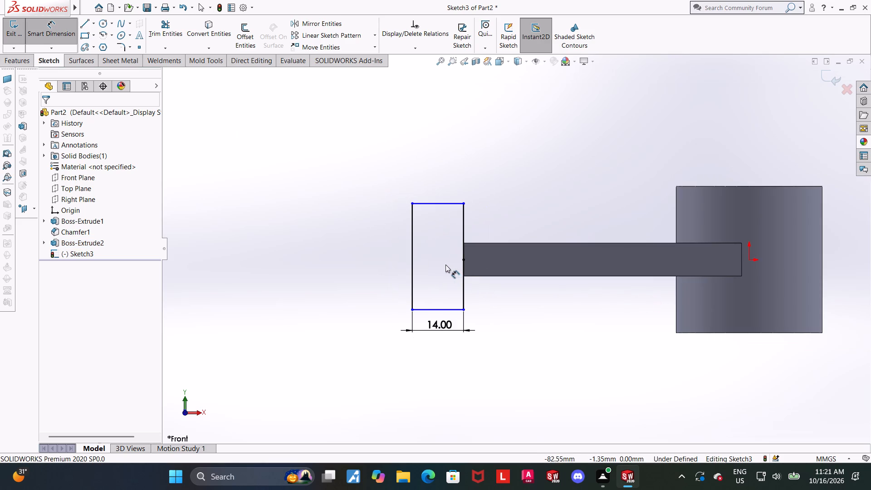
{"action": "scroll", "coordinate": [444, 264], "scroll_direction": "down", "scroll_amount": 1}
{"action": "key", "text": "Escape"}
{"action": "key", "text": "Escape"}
Sketch a centerpoint semicircular arc of about 14.5 mm radius, centered on the profile's outer vertical line and bulging outward between its two endpoints.
{"action": "left_click", "coordinate": [98, 34]}
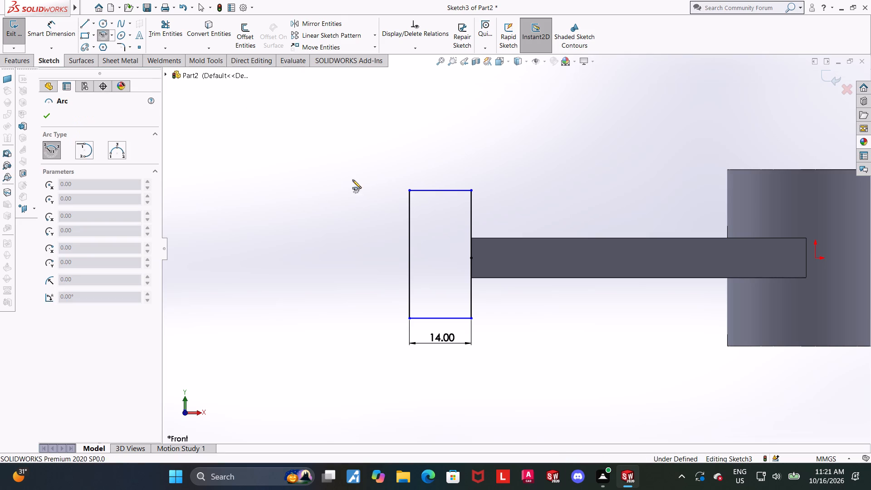
{"action": "left_click", "coordinate": [409, 254]}
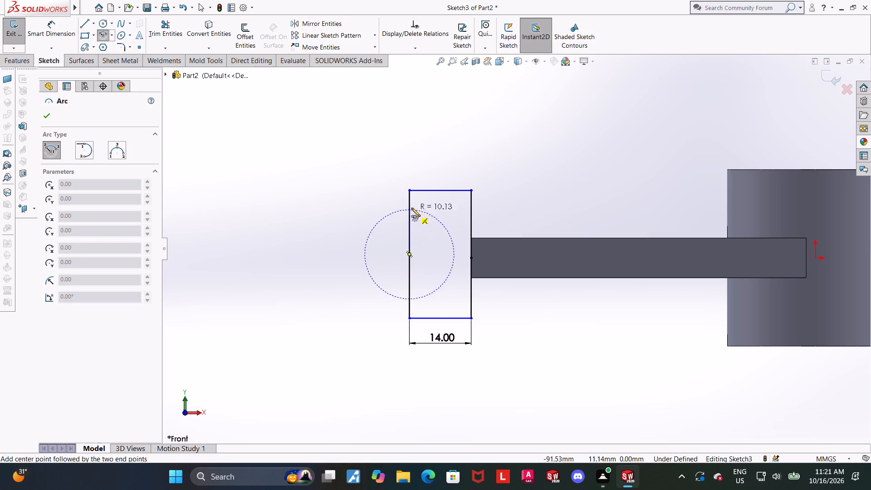
{"action": "left_click", "coordinate": [410, 188]}
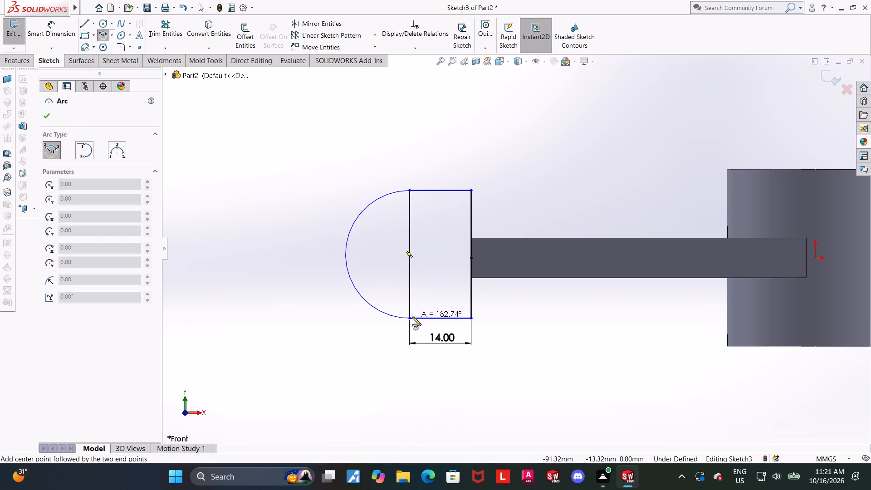
{"action": "left_click", "coordinate": [410, 317]}
{"action": "key", "text": "Escape"}
{"action": "key", "text": "Escape"}
{"action": "key", "text": "Escape"}
{"action": "key", "text": "Escape"}
Trim away the outer vertical line inside the arc, leaving a rounded end profile.
{"action": "left_click", "coordinate": [176, 32]}
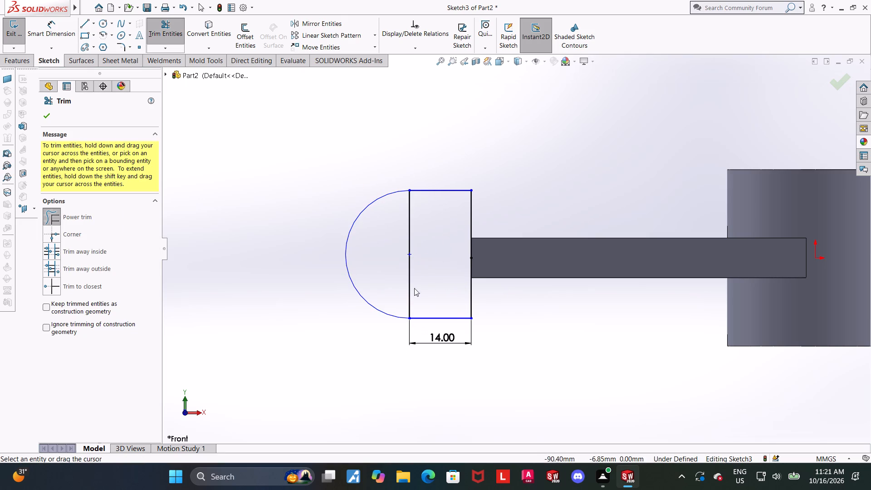
{"action": "left_click_drag", "start_coordinate": [430, 284], "coordinate": [382, 272]}
{"action": "left_click_drag", "start_coordinate": [423, 230], "coordinate": [371, 216]}
{"action": "key", "text": "Escape"}
{"action": "key", "text": "Escape"}
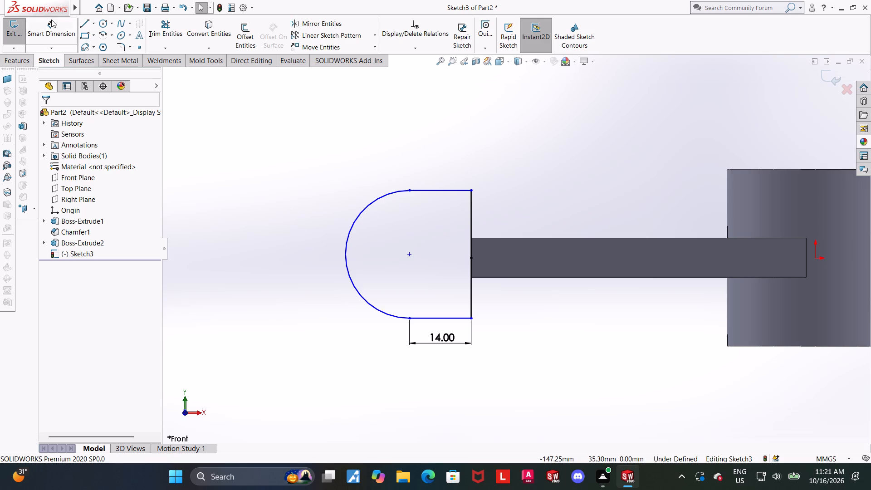
Dimension the end arc's radius as 12 mm.
{"action": "left_click", "coordinate": [51, 20]}
{"action": "left_click", "coordinate": [362, 210]}
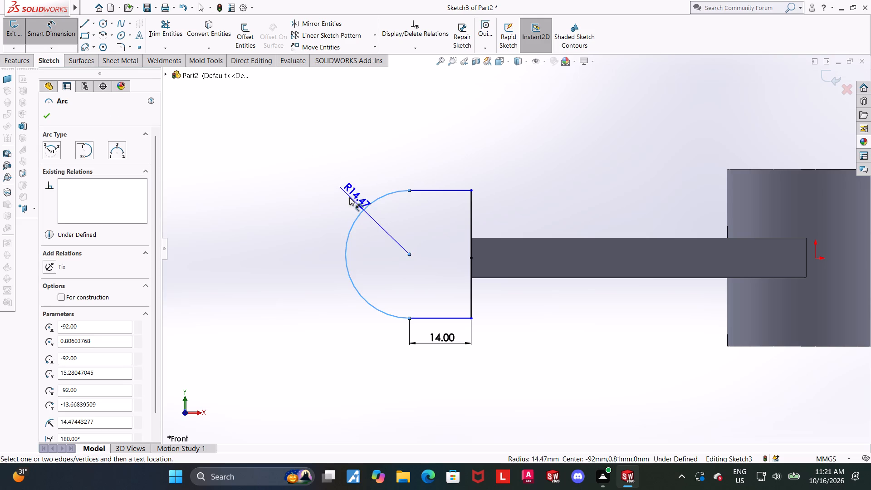
{"action": "left_click", "coordinate": [346, 194]}
{"action": "type", "text": "12"}
{"action": "key", "text": "Return"}
{"action": "key", "text": "Escape"}
{"action": "key", "text": "Escape"}
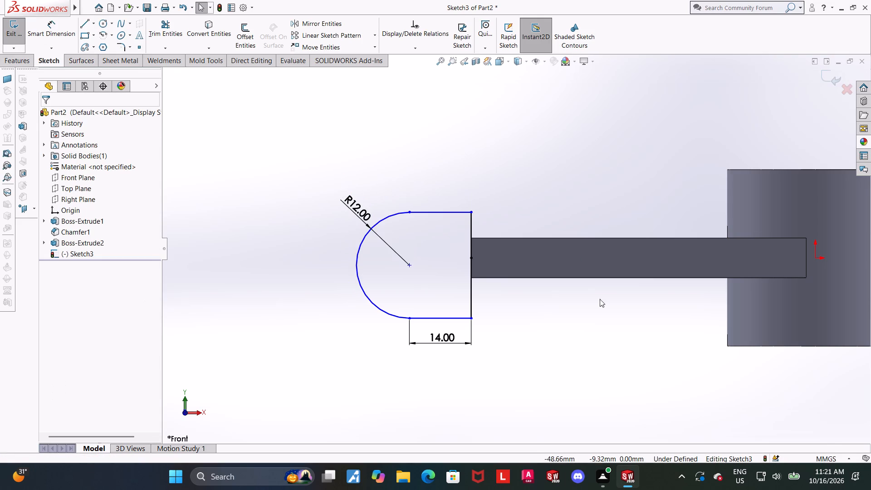
{"action": "left_click", "coordinate": [580, 300]}
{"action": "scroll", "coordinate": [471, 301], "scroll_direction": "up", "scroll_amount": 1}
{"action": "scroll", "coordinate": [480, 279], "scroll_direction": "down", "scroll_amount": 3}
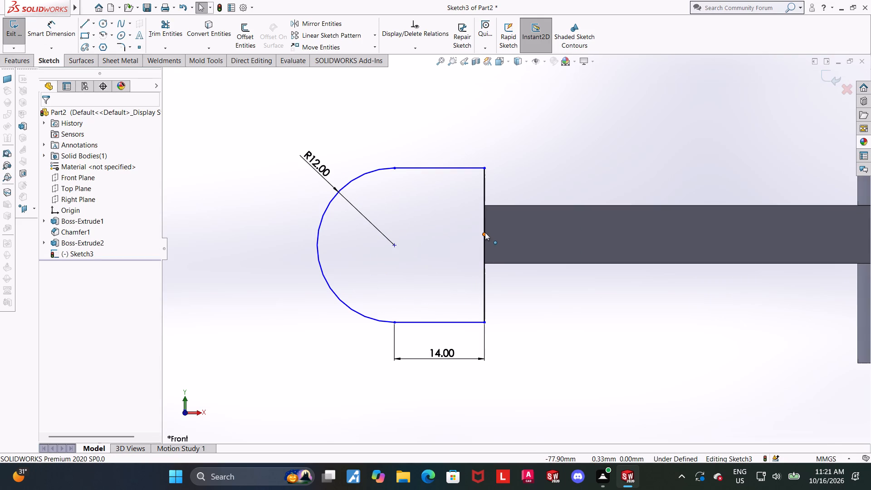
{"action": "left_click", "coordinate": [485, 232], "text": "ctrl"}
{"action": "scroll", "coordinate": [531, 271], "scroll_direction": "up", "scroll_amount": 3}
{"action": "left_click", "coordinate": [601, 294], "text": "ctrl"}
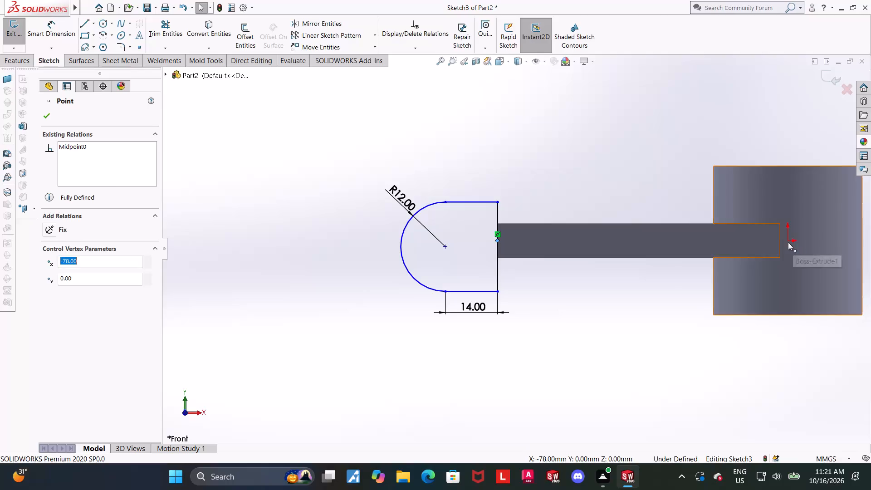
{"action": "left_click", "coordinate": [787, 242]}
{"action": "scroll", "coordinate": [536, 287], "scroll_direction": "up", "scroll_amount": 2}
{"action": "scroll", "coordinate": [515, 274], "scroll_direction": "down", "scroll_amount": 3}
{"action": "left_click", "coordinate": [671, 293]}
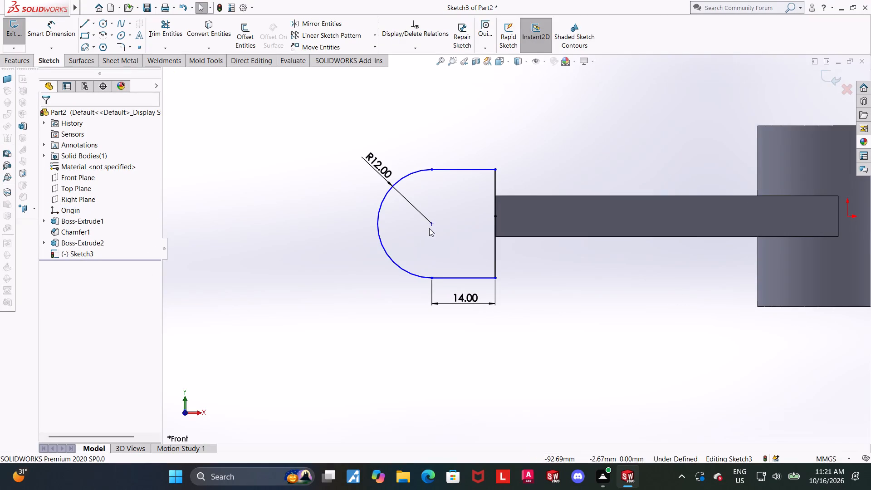
Add a Horizontal relation between the arc's center point and the origin.
{"action": "left_click", "coordinate": [432, 225]}
{"action": "scroll", "coordinate": [552, 264], "scroll_direction": "up", "scroll_amount": 3}
{"action": "left_click", "coordinate": [709, 230], "text": "ctrl"}
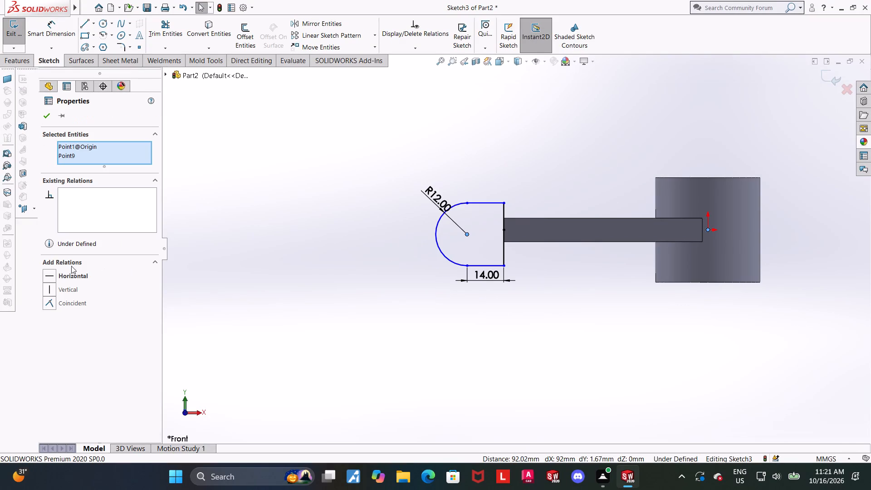
{"action": "left_click", "coordinate": [50, 275]}
{"action": "left_click", "coordinate": [567, 291]}
Trim away the vertical line segments that close the profile against the arm's narrow end.
{"action": "scroll", "coordinate": [510, 199], "scroll_direction": "down", "scroll_amount": 2}
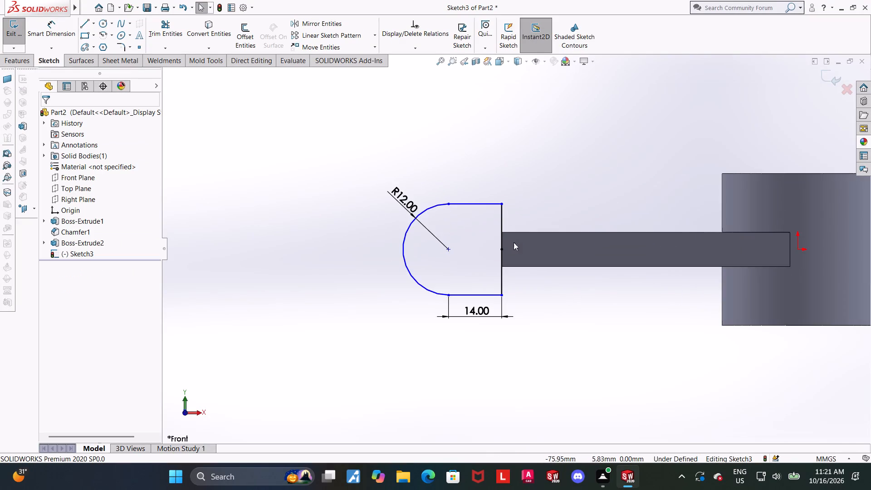
{"action": "scroll", "coordinate": [550, 289], "scroll_direction": "down", "scroll_amount": 1}
{"action": "left_click", "coordinate": [550, 289]}
{"action": "scroll", "coordinate": [438, 222], "scroll_direction": "down", "scroll_amount": 2}
{"action": "key", "text": "Escape"}
{"action": "key", "text": "Escape"}
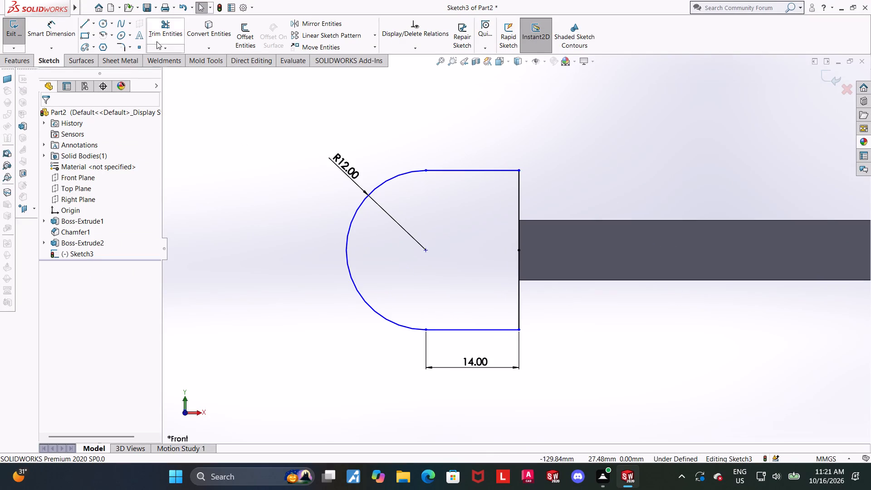
{"action": "left_click", "coordinate": [157, 41]}
{"action": "left_click_drag", "start_coordinate": [553, 204], "coordinate": [555, 280]}
{"action": "key", "text": "Escape"}
{"action": "key", "text": "Escape"}
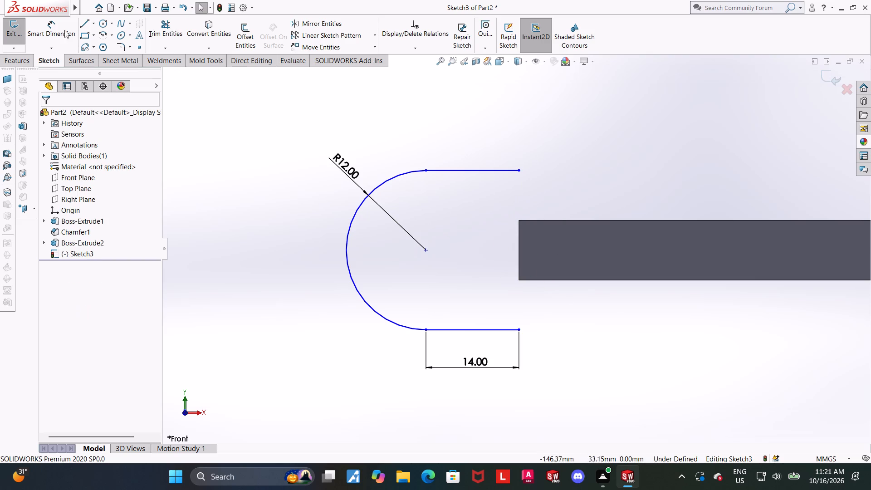
Close the profile at the arm's end with a single 24 mm vertical line joining the two horizontal lines' open endpoints.
{"action": "left_click", "coordinate": [92, 23]}
{"action": "left_click", "coordinate": [88, 21]}
{"action": "left_click", "coordinate": [519, 171]}
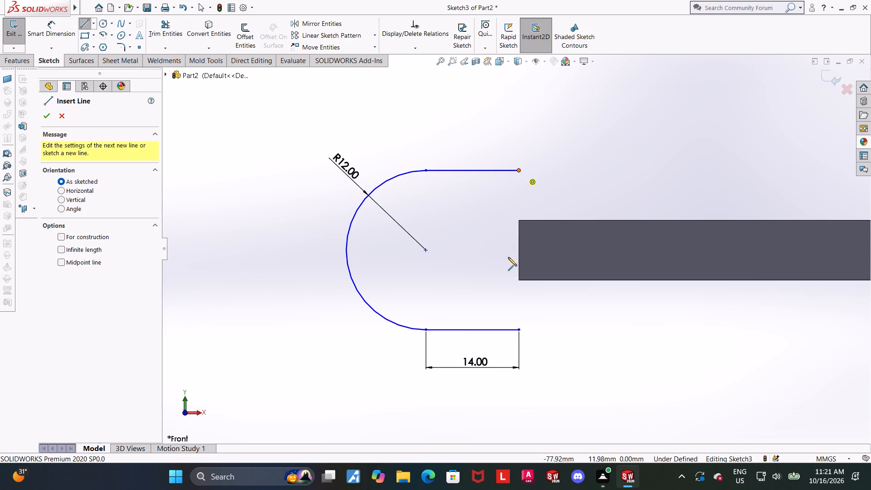
{"action": "left_click", "coordinate": [519, 328]}
{"action": "key", "text": "Escape"}
{"action": "key", "text": "Escape"}
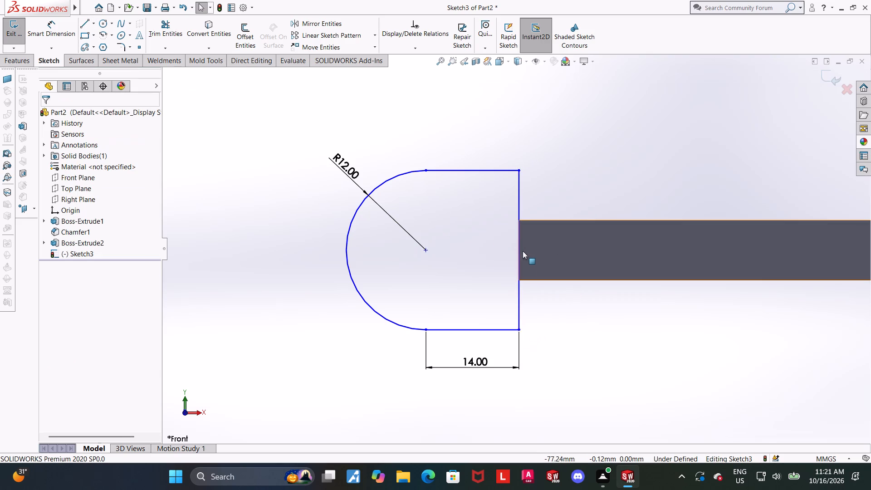
Add a Horizontal relation between the vertical closing line's midpoint and the origin.
{"action": "left_click", "coordinate": [519, 251]}
{"action": "scroll", "coordinate": [538, 268], "scroll_direction": "up", "scroll_amount": 3}
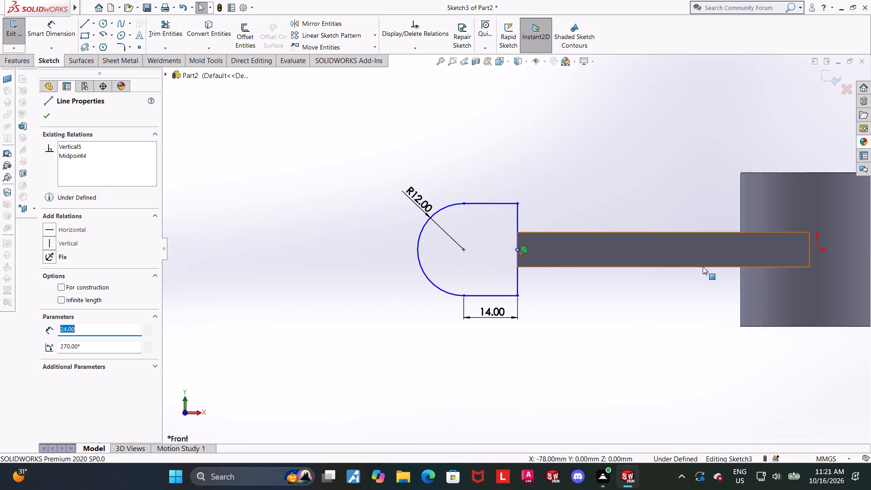
{"action": "left_click", "coordinate": [818, 250], "text": "ctrl"}
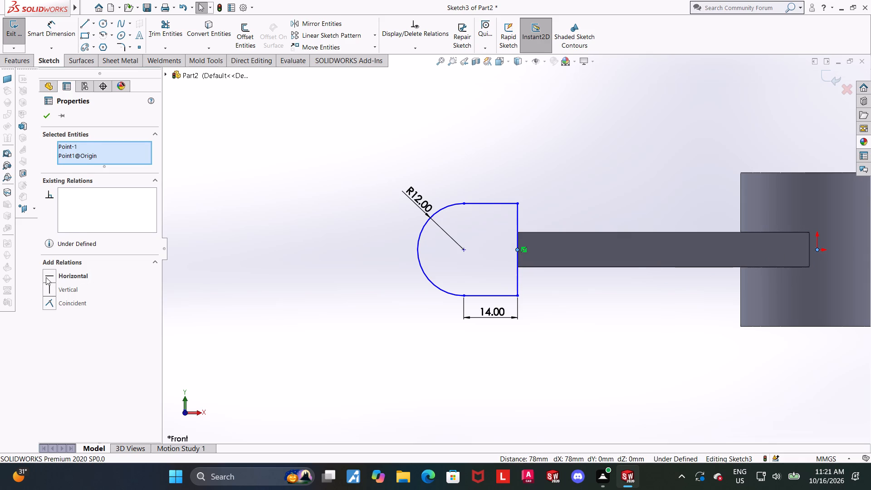
{"action": "left_click", "coordinate": [46, 277]}
{"action": "left_click", "coordinate": [560, 341]}
{"action": "left_click", "coordinate": [464, 252], "text": "ctrl"}
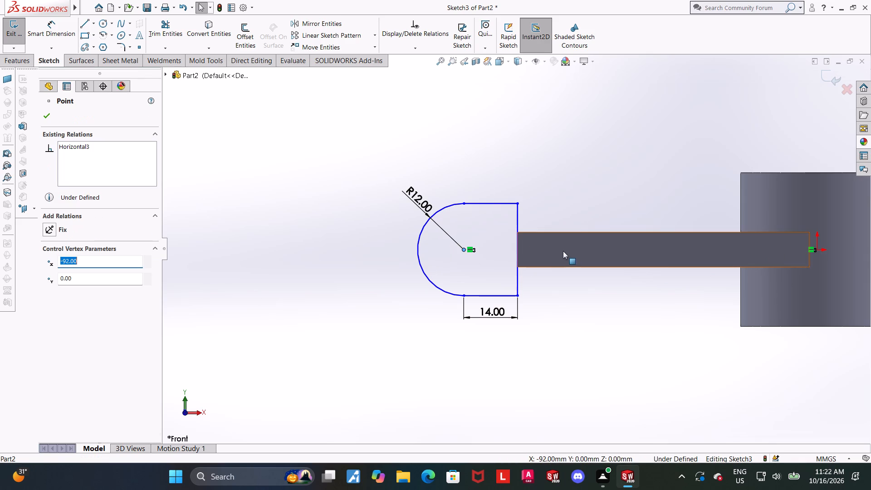
{"action": "left_click", "coordinate": [595, 328], "text": "ctrl"}
Add Tangent relations between the end arc and both the lower and upper horizontal lines.
{"action": "scroll", "coordinate": [563, 300], "scroll_direction": "up", "scroll_amount": 1}
{"action": "left_click", "coordinate": [563, 300]}
{"action": "scroll", "coordinate": [502, 264], "scroll_direction": "down", "scroll_amount": 2}
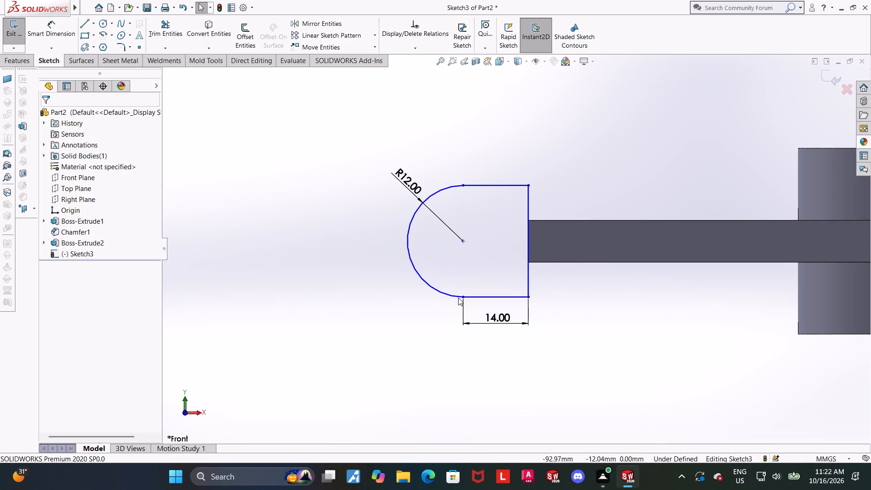
{"action": "left_click", "coordinate": [454, 294]}
{"action": "left_click", "coordinate": [489, 297], "text": "ctrl"}
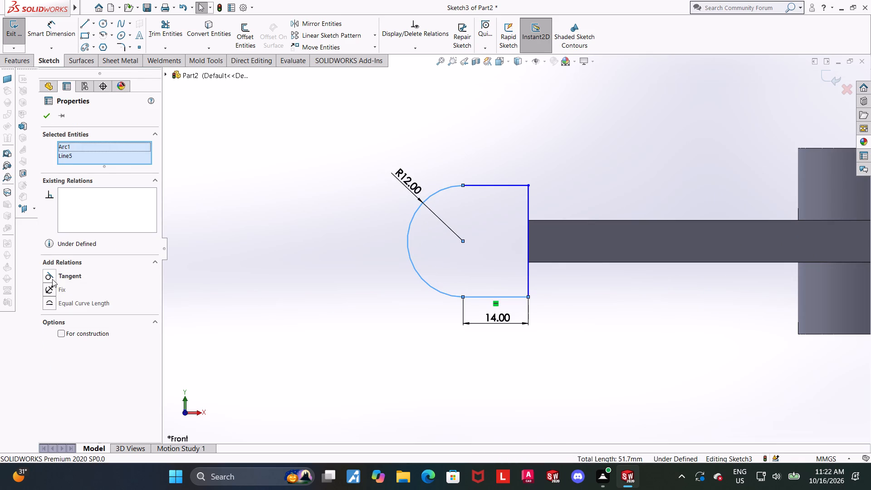
{"action": "left_click", "coordinate": [52, 279]}
{"action": "left_click", "coordinate": [701, 376]}
{"action": "left_click", "coordinate": [454, 184], "text": "ctrl"}
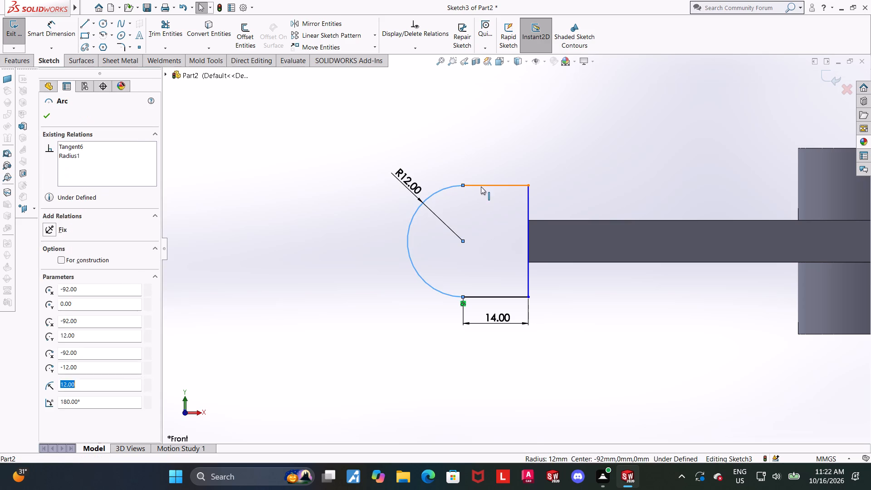
{"action": "left_click", "coordinate": [481, 186], "text": "ctrl"}
{"action": "left_click", "coordinate": [49, 275]}
{"action": "left_click", "coordinate": [606, 331]}
Examine the rounded end profile's placement against the arm, and return to the front view.
{"action": "scroll", "coordinate": [595, 324], "scroll_direction": "up", "scroll_amount": 2}
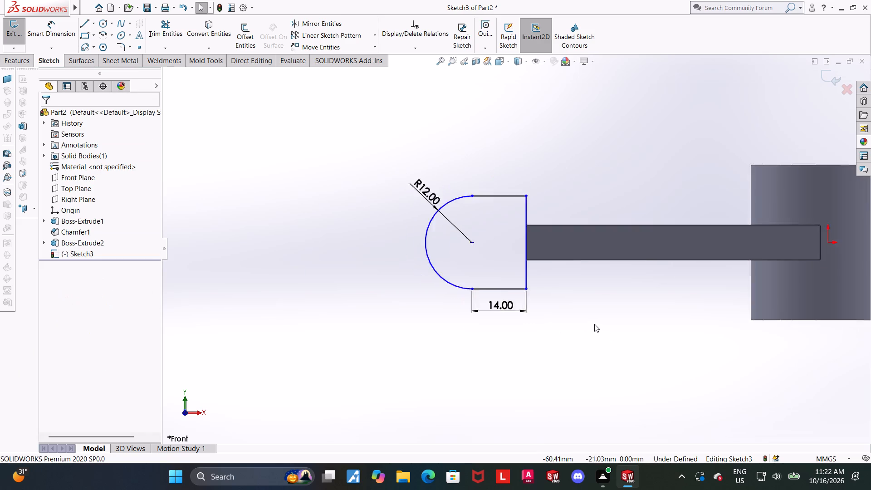
{"action": "scroll", "coordinate": [594, 324], "scroll_direction": "up", "scroll_amount": 1}
{"action": "scroll", "coordinate": [612, 214], "scroll_direction": "down", "scroll_amount": 2}
{"action": "key", "text": "Escape"}
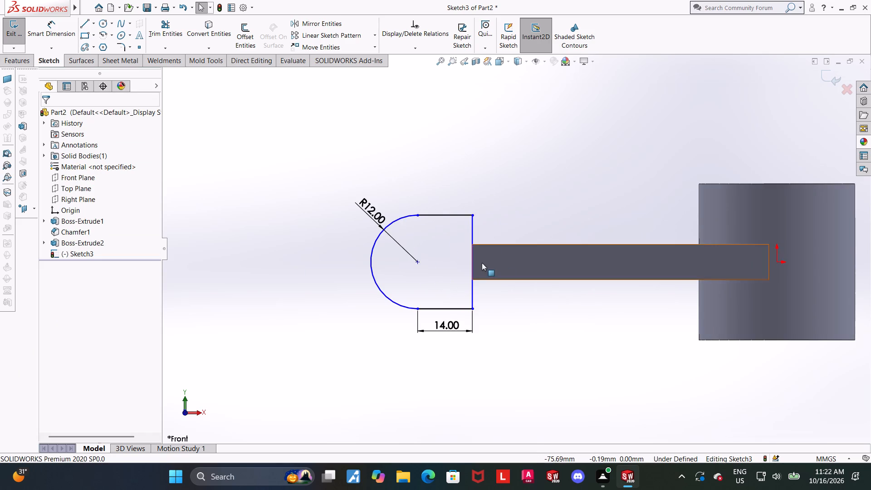
{"action": "scroll", "coordinate": [492, 251], "scroll_direction": "down", "scroll_amount": 5}
{"action": "scroll", "coordinate": [503, 274], "scroll_direction": "up", "scroll_amount": 1}
{"action": "middle_click_drag", "start_coordinate": [503, 274], "coordinate": [497, 314]}
{"action": "scroll", "coordinate": [530, 343], "scroll_direction": "up", "scroll_amount": 3}
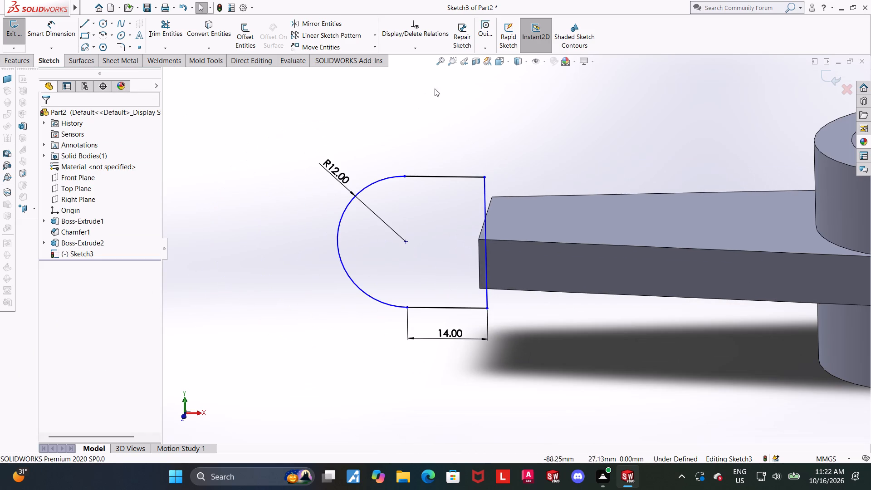
{"action": "left_click", "coordinate": [502, 63]}
{"action": "left_click", "coordinate": [360, 296]}
{"action": "scroll", "coordinate": [565, 309], "scroll_direction": "up", "scroll_amount": 1}
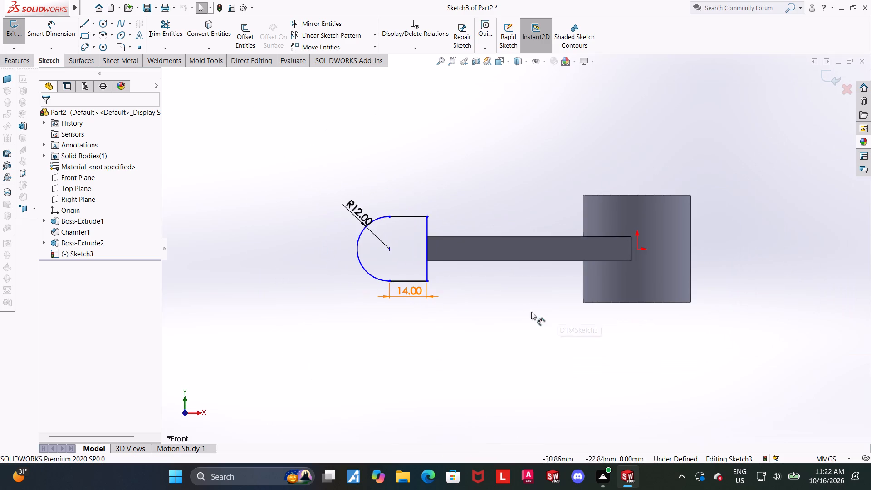
{"action": "scroll", "coordinate": [413, 280], "scroll_direction": "down", "scroll_amount": 1}
{"action": "key", "text": "Escape"}
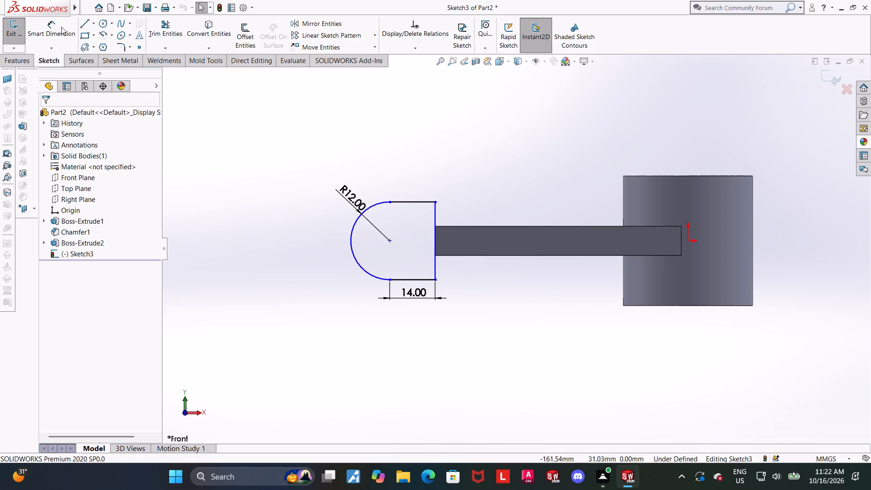
Dimension the horizontal distance between the end arc's centre and the origin at 92 mm.
{"action": "left_click", "coordinate": [60, 26]}
{"action": "left_click", "coordinate": [389, 241]}
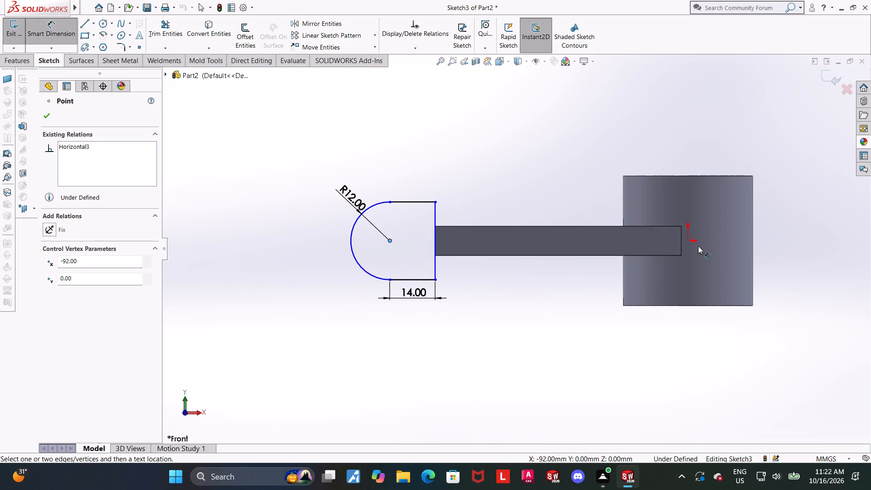
{"action": "left_click", "coordinate": [689, 240]}
{"action": "left_click", "coordinate": [604, 351]}
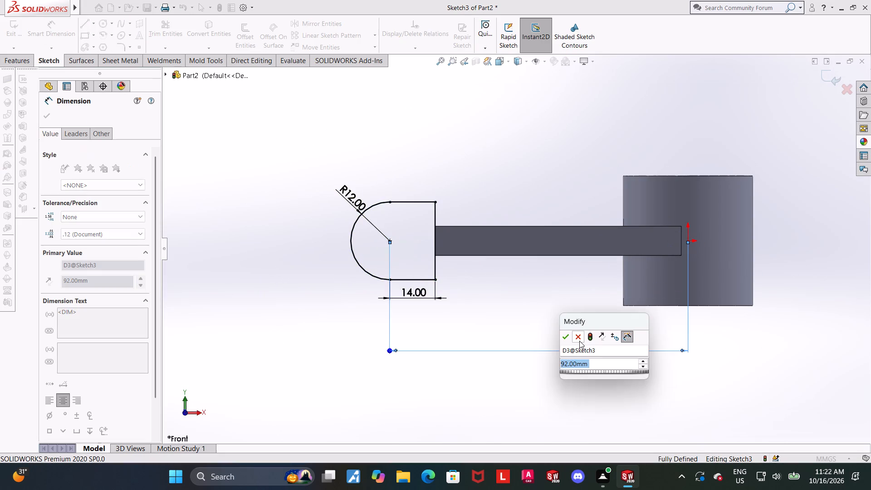
{"action": "left_click", "coordinate": [563, 338]}
{"action": "scroll", "coordinate": [544, 306], "scroll_direction": "up", "scroll_amount": 2}
{"action": "scroll", "coordinate": [528, 283], "scroll_direction": "down", "scroll_amount": 2}
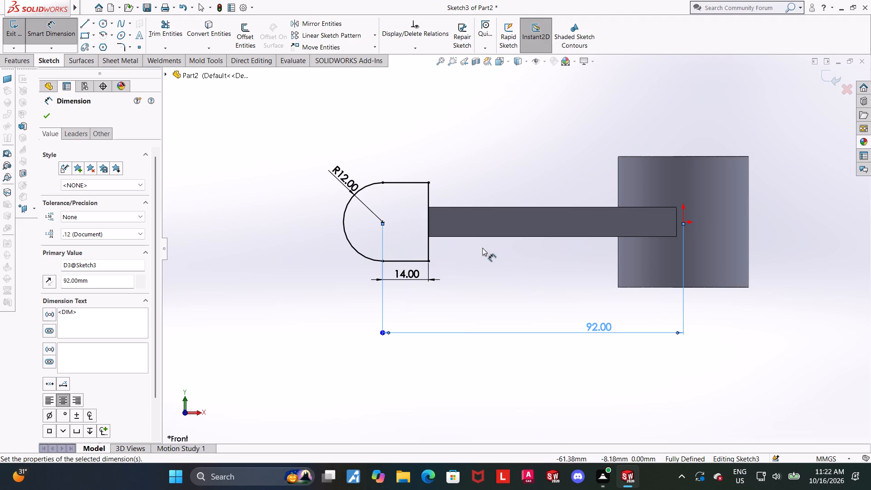
{"action": "scroll", "coordinate": [486, 198], "scroll_direction": "up", "scroll_amount": 3}
{"action": "scroll", "coordinate": [401, 201], "scroll_direction": "down", "scroll_amount": 2}
{"action": "scroll", "coordinate": [449, 230], "scroll_direction": "down", "scroll_amount": 2}
{"action": "scroll", "coordinate": [518, 268], "scroll_direction": "up", "scroll_amount": 1}
{"action": "left_click", "coordinate": [656, 297]}
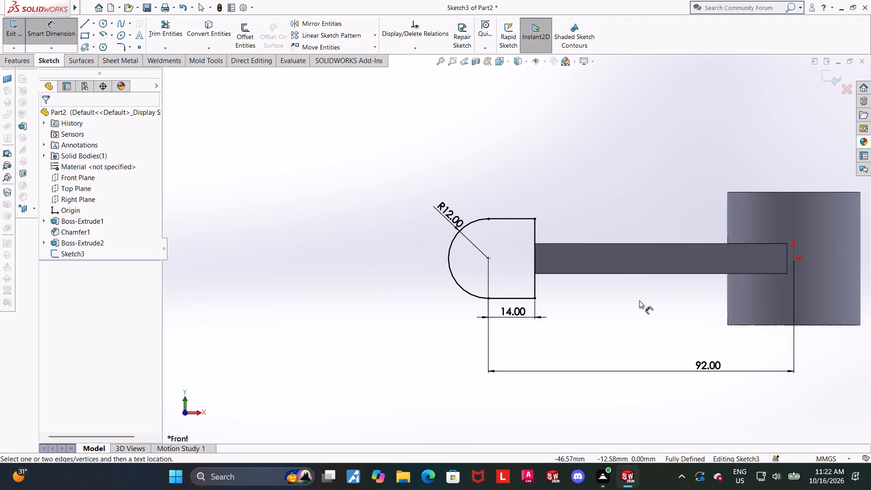
Sketch a circle centred on the end arc's centre point and dimension its diameter to 10 mm.
{"action": "scroll", "coordinate": [557, 282], "scroll_direction": "down", "scroll_amount": 2}
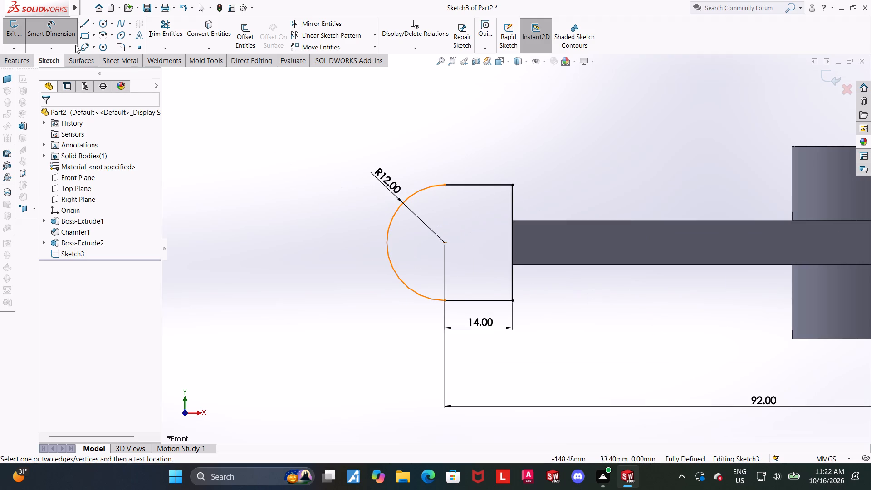
{"action": "left_click", "coordinate": [101, 22]}
{"action": "left_click", "coordinate": [444, 241]}
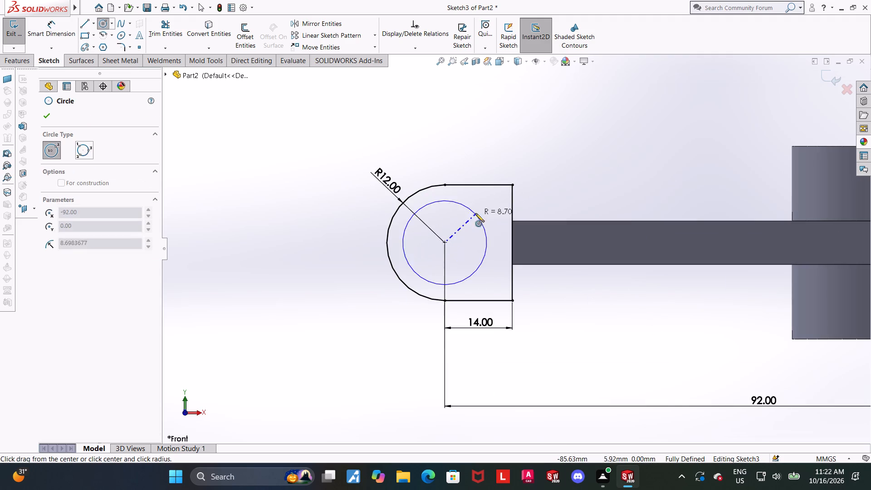
{"action": "left_click", "coordinate": [475, 213]}
{"action": "key", "text": "Escape"}
{"action": "left_click", "coordinate": [38, 30]}
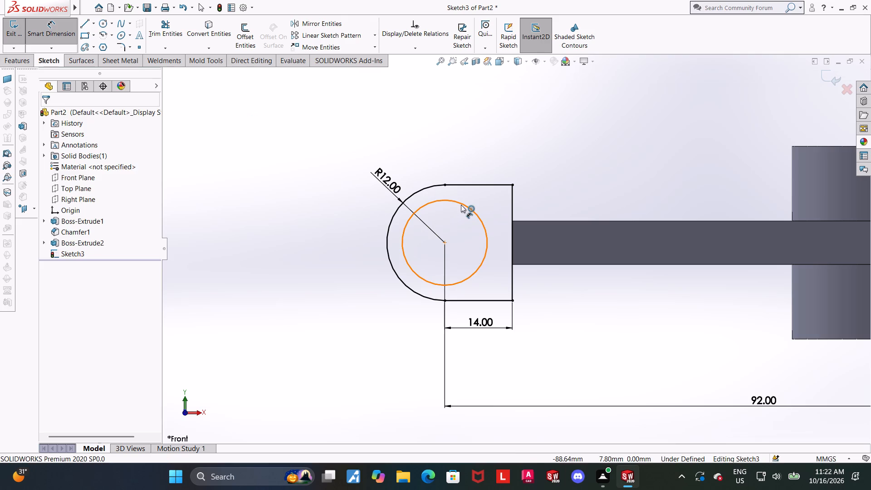
{"action": "left_click", "coordinate": [461, 205]}
{"action": "left_click", "coordinate": [484, 201]}
{"action": "type", "text": "10"}
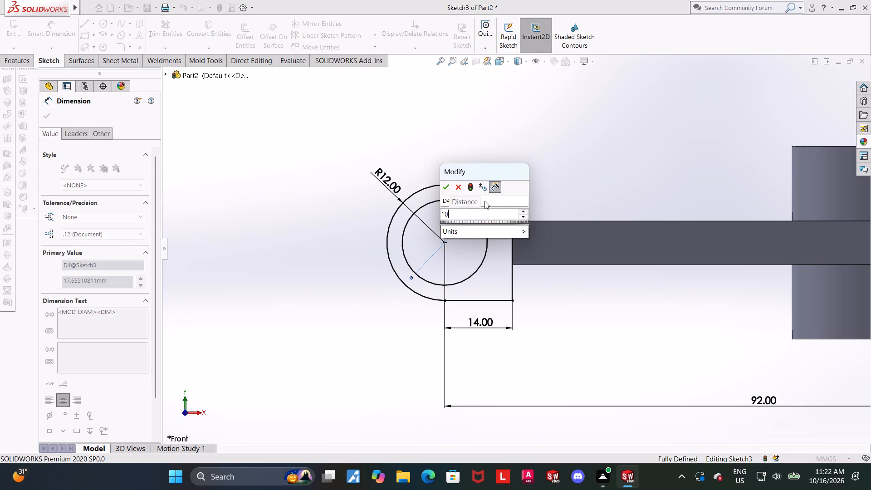
{"action": "key", "text": "Return"}
{"action": "key", "text": "Escape"}
Examine the rounded end sketch and its hole against the arm and bushing from several angles.
{"action": "scroll", "coordinate": [482, 211], "scroll_direction": "up", "scroll_amount": 2}
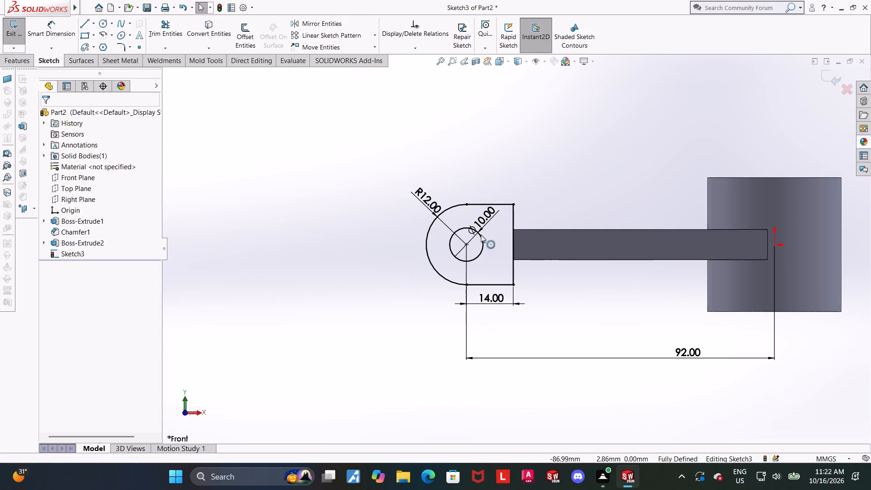
{"action": "scroll", "coordinate": [479, 234], "scroll_direction": "down", "scroll_amount": 1}
{"action": "scroll", "coordinate": [562, 255], "scroll_direction": "up", "scroll_amount": 1}
{"action": "scroll", "coordinate": [572, 240], "scroll_direction": "down", "scroll_amount": 1}
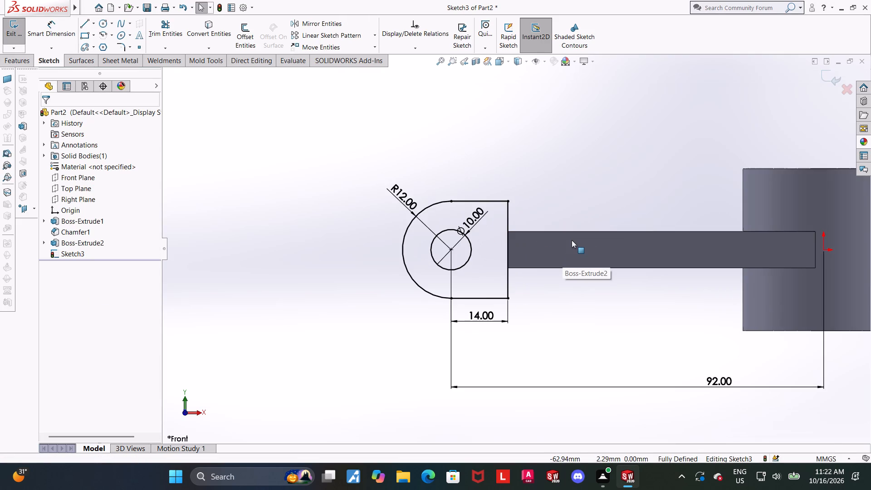
{"action": "scroll", "coordinate": [574, 257], "scroll_direction": "up", "scroll_amount": 3}
{"action": "middle_click_drag", "start_coordinate": [618, 245], "coordinate": [606, 288]}
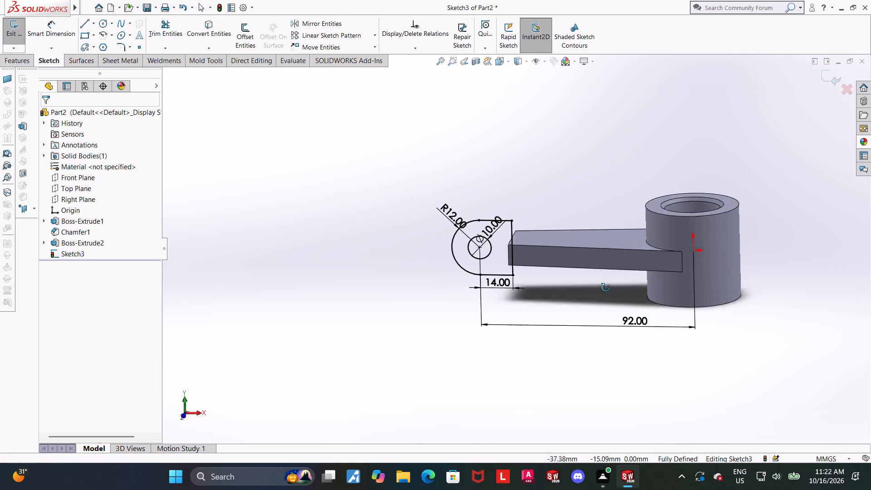
{"action": "middle_click_drag", "start_coordinate": [606, 288], "coordinate": [604, 296]}
{"action": "middle_click_drag", "start_coordinate": [399, 397], "coordinate": [422, 348]}
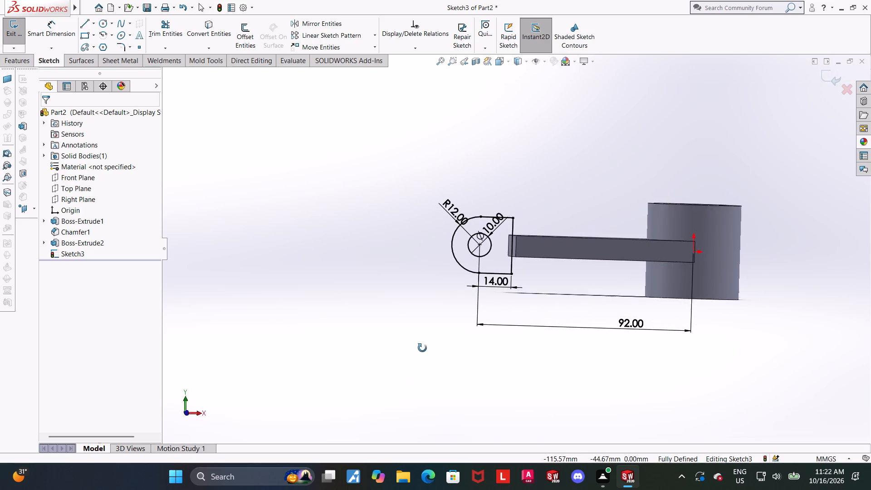
{"action": "middle_click_drag", "start_coordinate": [422, 348], "coordinate": [411, 365]}
{"action": "scroll", "coordinate": [546, 272], "scroll_direction": "down", "scroll_amount": 1}
{"action": "middle_click_drag", "start_coordinate": [550, 284], "coordinate": [551, 287]}
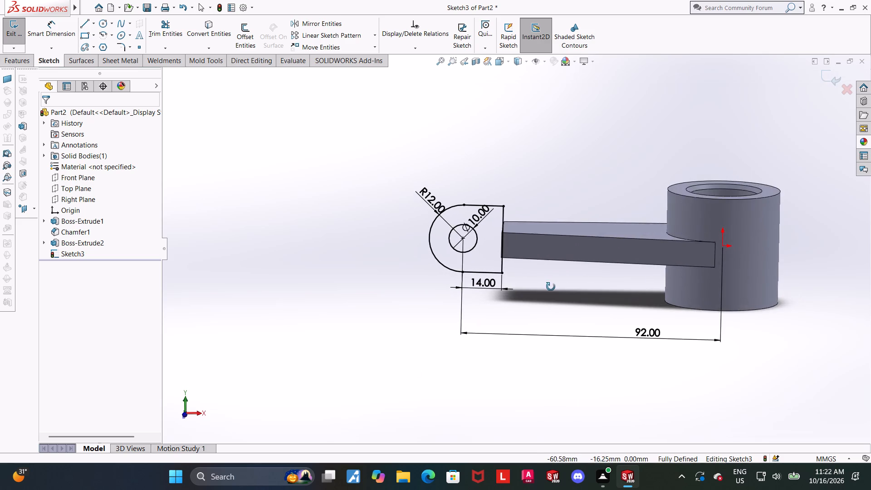
{"action": "middle_click_drag", "start_coordinate": [551, 287], "coordinate": [551, 289]}
{"action": "scroll", "coordinate": [579, 234], "scroll_direction": "down", "scroll_amount": 3}
Exit the sketch and extrude the rounded end profile 24 mm with the Mid Plane end condition, merging the result.
{"action": "left_click", "coordinate": [828, 81]}
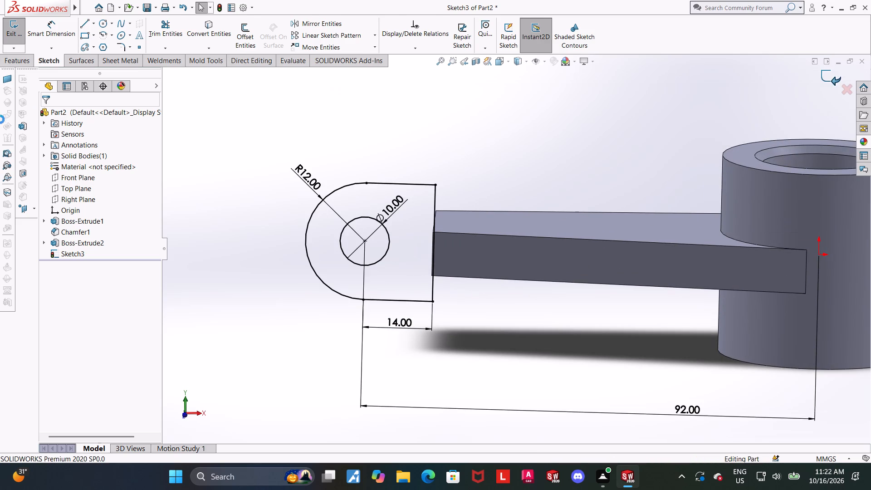
{"action": "left_click", "coordinate": [21, 35]}
{"action": "left_click", "coordinate": [112, 177]}
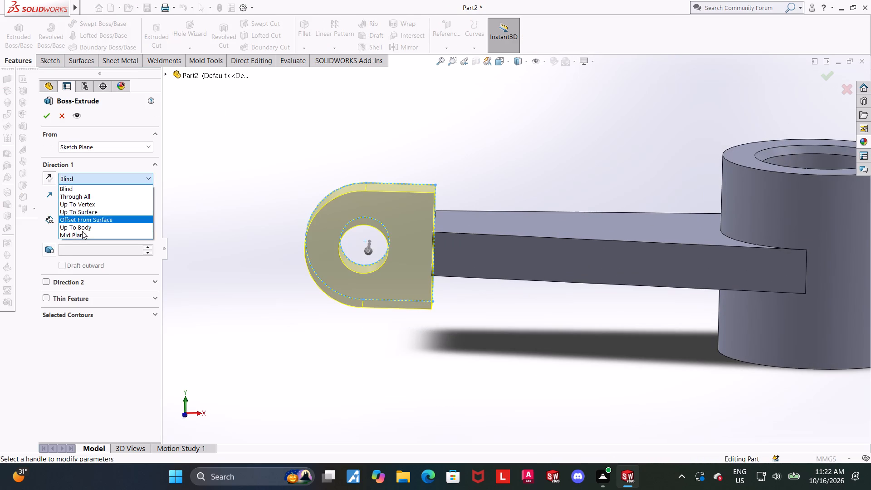
{"action": "left_click", "coordinate": [82, 236]}
{"action": "middle_click_drag", "start_coordinate": [376, 167], "coordinate": [372, 240]}
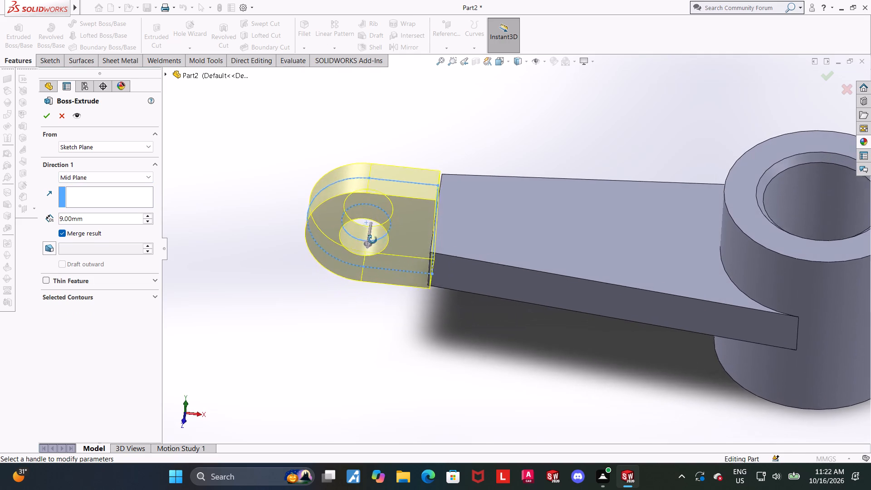
{"action": "middle_click_drag", "start_coordinate": [372, 240], "coordinate": [381, 315]}
{"action": "left_click", "coordinate": [97, 223]}
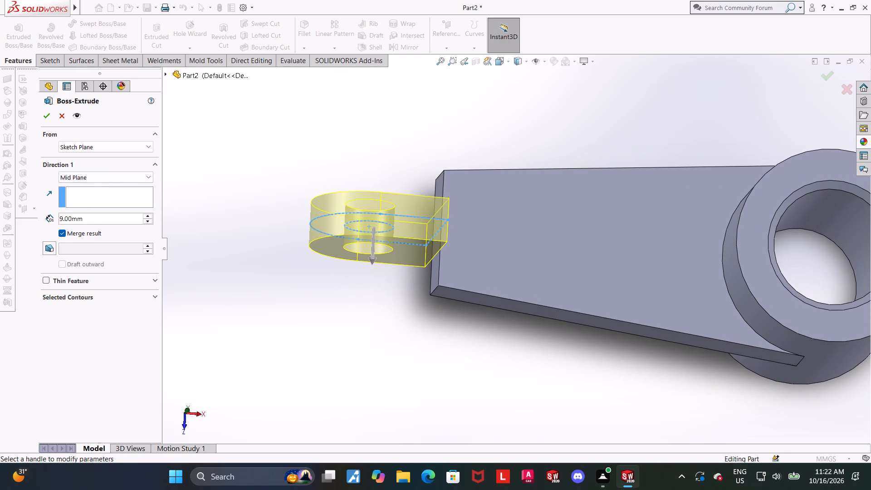
{"action": "left_click_drag", "start_coordinate": [108, 217], "coordinate": [30, 214]}
{"action": "key", "text": "1"}
{"action": "key", "text": "BackSpace"}
{"action": "type", "text": "24"}
{"action": "key", "text": "Return"}
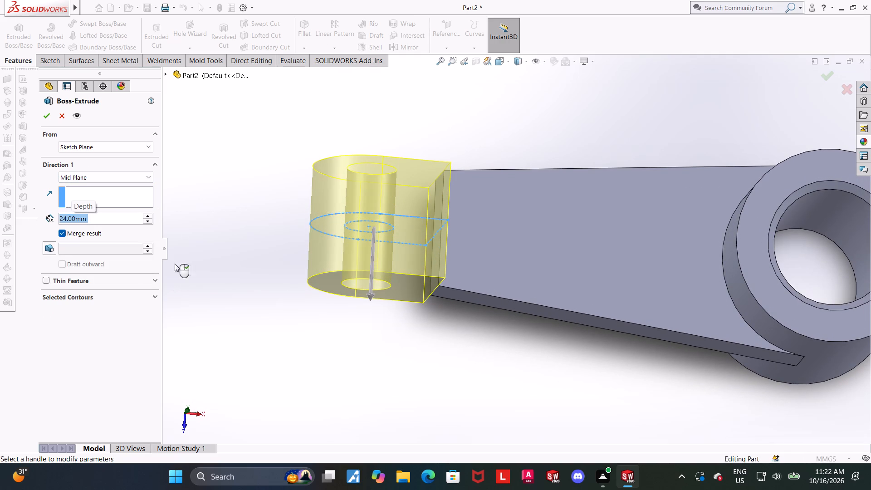
{"action": "left_click", "coordinate": [51, 113]}
Start a 2.5 mm symmetric fillet on the upper and lower edges where the arm meets the rounded end.
{"action": "scroll", "coordinate": [424, 307], "scroll_direction": "up", "scroll_amount": 2}
{"action": "middle_click_drag", "start_coordinate": [529, 325], "coordinate": [491, 285]}
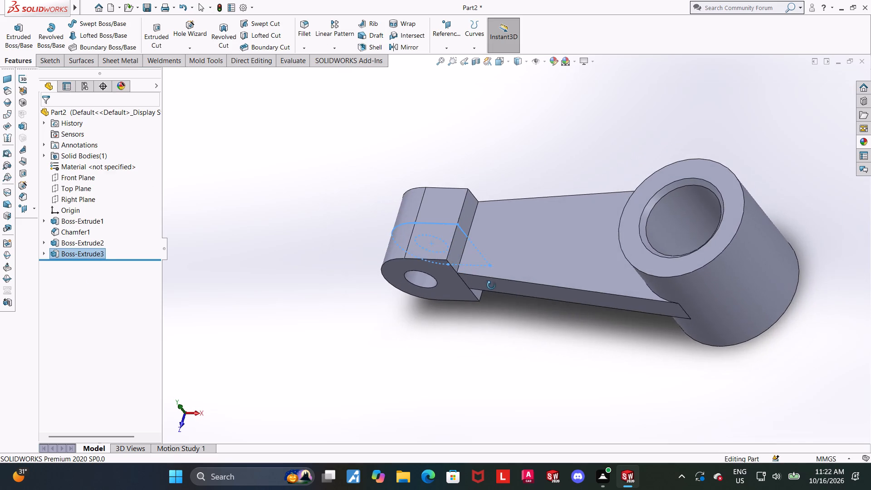
{"action": "middle_click_drag", "start_coordinate": [491, 285], "coordinate": [493, 285]}
{"action": "left_click", "coordinate": [511, 330]}
{"action": "scroll", "coordinate": [584, 117], "scroll_direction": "down", "scroll_amount": 3}
{"action": "left_click", "coordinate": [297, 29]}
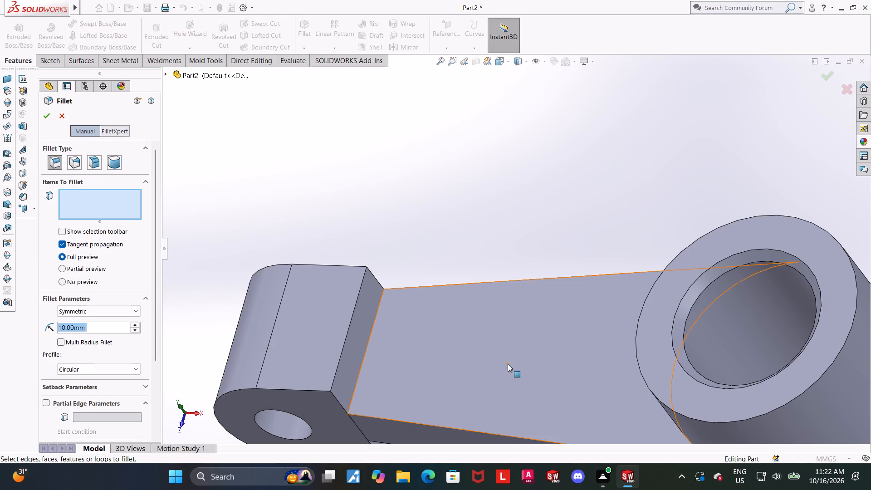
{"action": "scroll", "coordinate": [508, 372], "scroll_direction": "up", "scroll_amount": 1}
{"action": "scroll", "coordinate": [458, 392], "scroll_direction": "down", "scroll_amount": 1}
{"action": "type", "text": "2.5"}
{"action": "key", "text": "Return"}
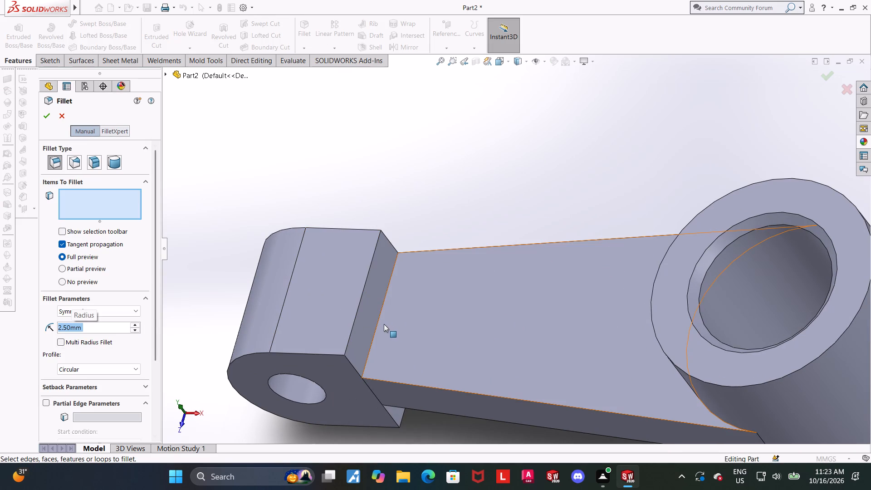
{"action": "left_click", "coordinate": [376, 322]}
{"action": "right_click", "coordinate": [95, 196]}
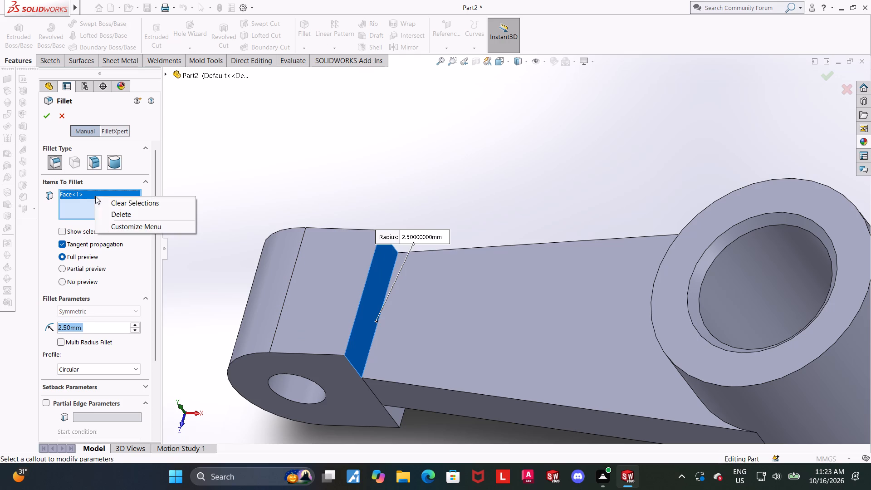
{"action": "left_click", "coordinate": [109, 218]}
{"action": "left_click", "coordinate": [379, 318]}
{"action": "scroll", "coordinate": [522, 377], "scroll_direction": "up", "scroll_amount": 5}
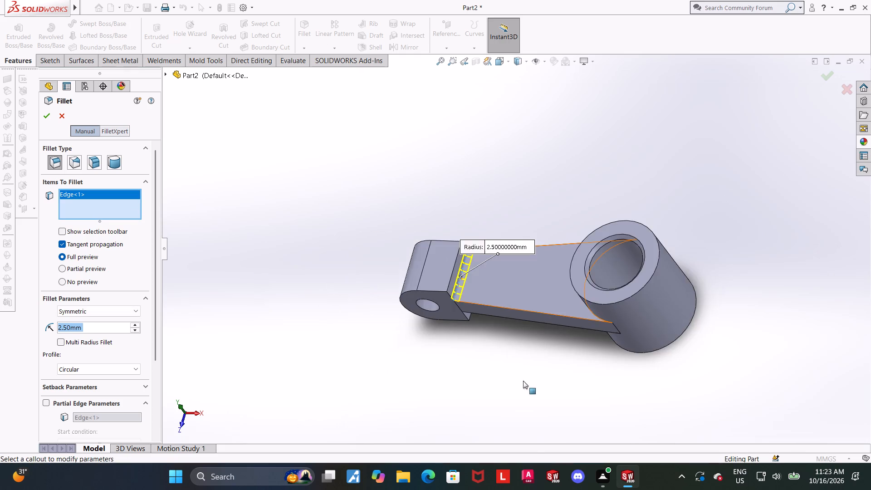
{"action": "middle_click_drag", "start_coordinate": [515, 347], "coordinate": [528, 160]}
{"action": "scroll", "coordinate": [453, 335], "scroll_direction": "down", "scroll_amount": 5}
{"action": "middle_click_drag", "start_coordinate": [568, 324], "coordinate": [543, 315]}
{"action": "scroll", "coordinate": [494, 262], "scroll_direction": "down", "scroll_amount": 2}
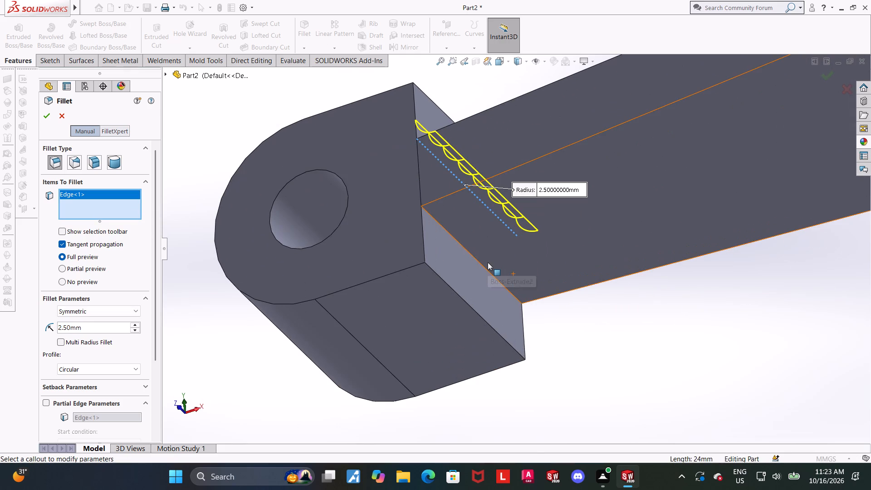
{"action": "left_click", "coordinate": [484, 266]}
Add the upper and lower edges where the arm meets the bushing to the 2.5 mm fillet and apply it.
{"action": "scroll", "coordinate": [524, 279], "scroll_direction": "up", "scroll_amount": 5}
{"action": "middle_click_drag", "start_coordinate": [686, 238], "coordinate": [745, 329]}
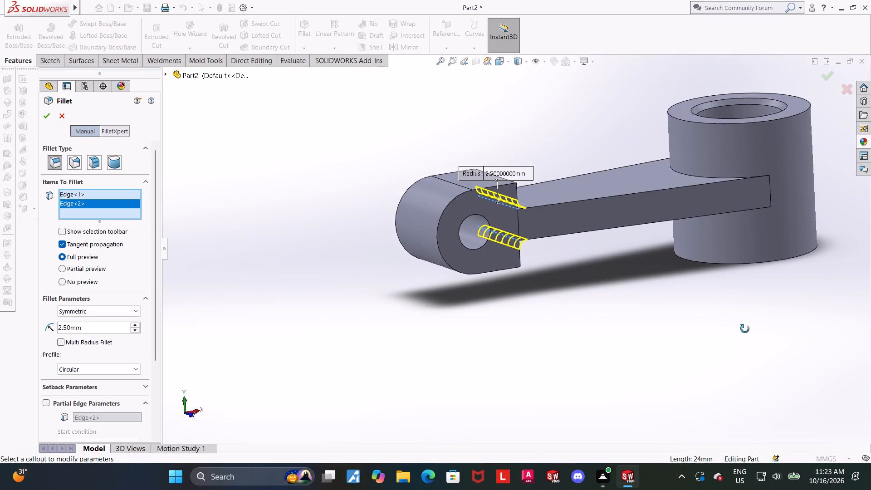
{"action": "middle_click_drag", "start_coordinate": [745, 329], "coordinate": [745, 328]}
{"action": "left_click", "coordinate": [712, 178]}
{"action": "middle_click_drag", "start_coordinate": [700, 252], "coordinate": [697, 200]}
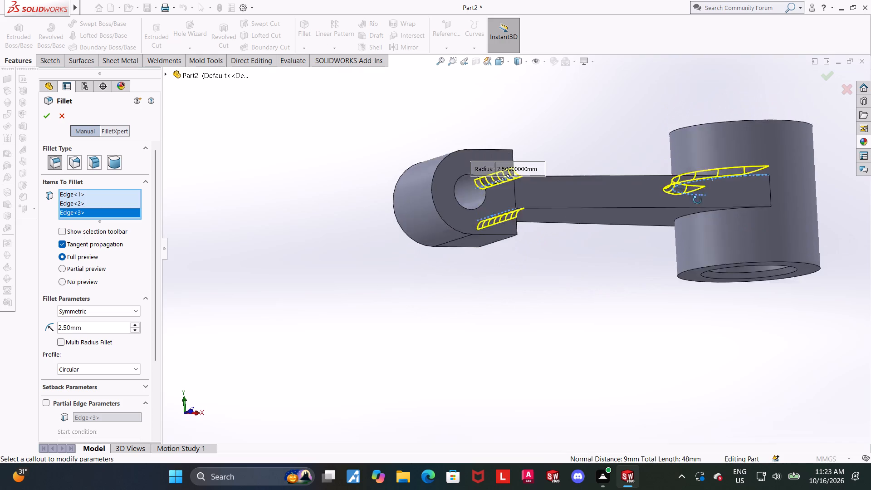
{"action": "middle_click_drag", "start_coordinate": [697, 200], "coordinate": [697, 163]}
{"action": "left_click", "coordinate": [690, 220]}
{"action": "scroll", "coordinate": [685, 220], "scroll_direction": "up", "scroll_amount": 1}
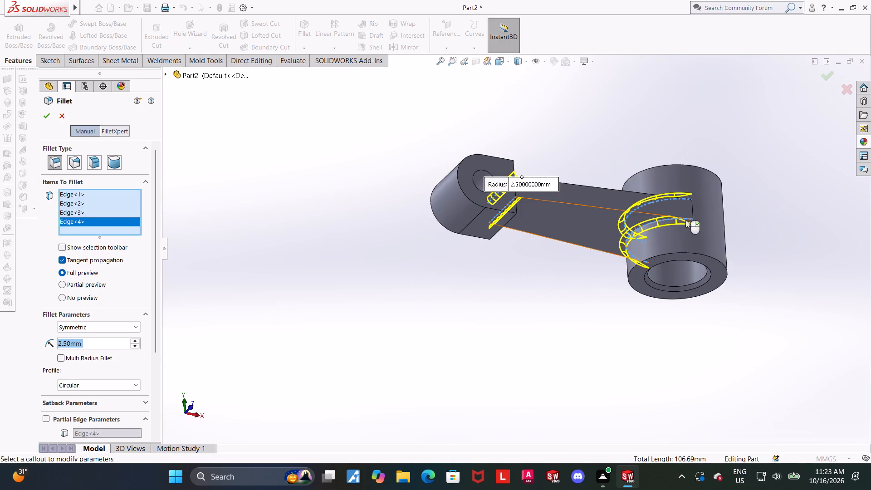
{"action": "scroll", "coordinate": [685, 220], "scroll_direction": "up", "scroll_amount": 1}
{"action": "middle_click_drag", "start_coordinate": [701, 191], "coordinate": [667, 253]}
{"action": "scroll", "coordinate": [680, 158], "scroll_direction": "down", "scroll_amount": 3}
{"action": "middle_click_drag", "start_coordinate": [652, 176], "coordinate": [612, 229]}
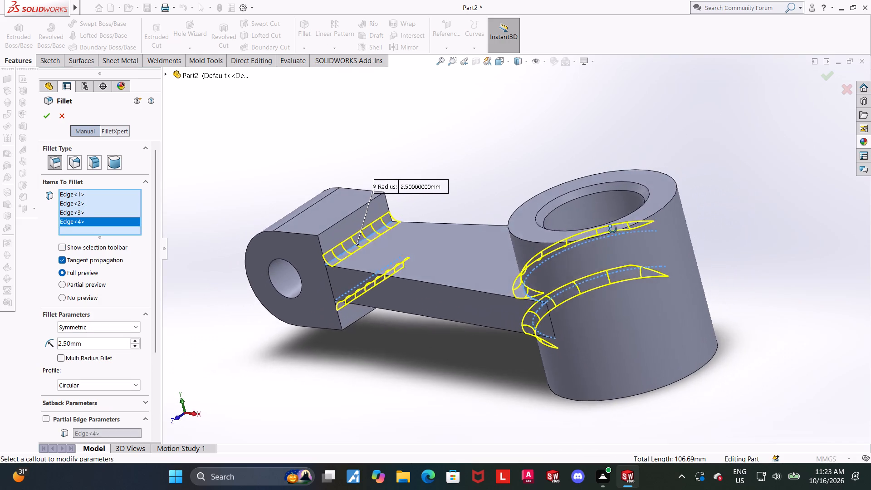
{"action": "middle_click_drag", "start_coordinate": [612, 229], "coordinate": [647, 211]}
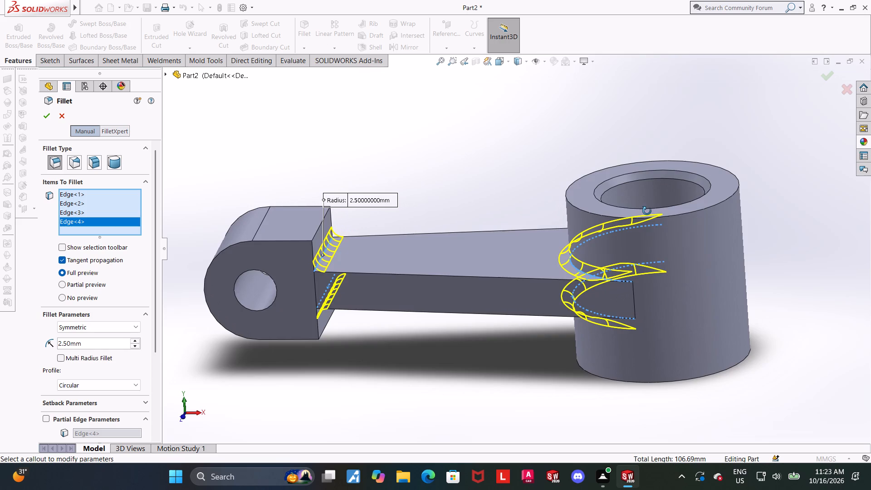
{"action": "middle_click_drag", "start_coordinate": [647, 211], "coordinate": [651, 170]}
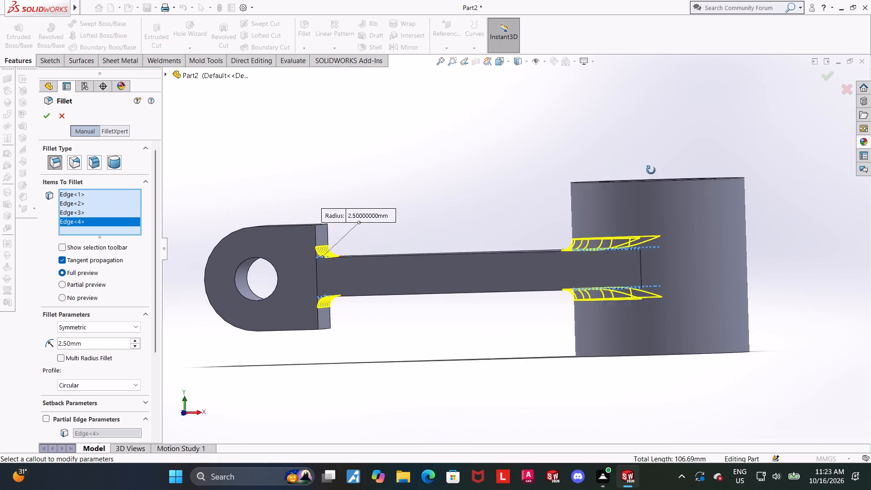
{"action": "middle_click_drag", "start_coordinate": [651, 170], "coordinate": [646, 196]}
{"action": "scroll", "coordinate": [559, 143], "scroll_direction": "down", "scroll_amount": 2}
{"action": "scroll", "coordinate": [628, 181], "scroll_direction": "up", "scroll_amount": 1}
{"action": "middle_click_drag", "start_coordinate": [628, 182], "coordinate": [647, 167]}
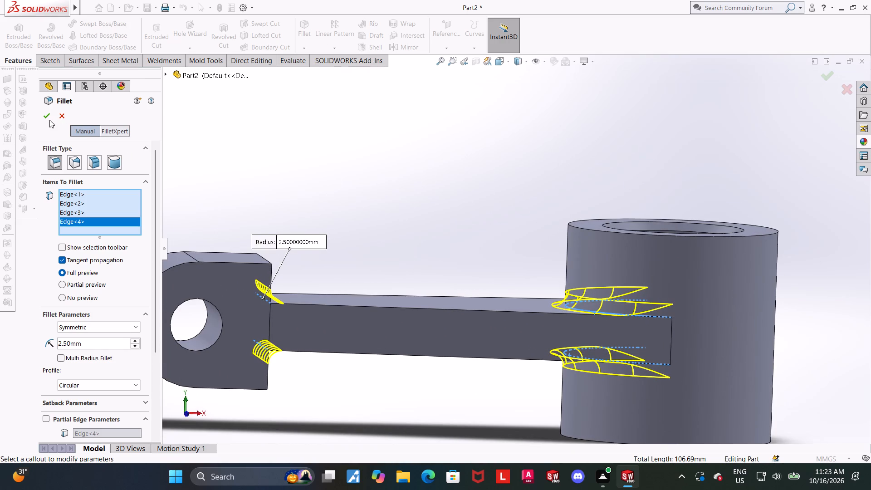
{"action": "left_click", "coordinate": [49, 120]}
Examine the filleted part in the front view with the display style set to Hidden Lines Visible.
{"action": "scroll", "coordinate": [529, 211], "scroll_direction": "up", "scroll_amount": 3}
{"action": "middle_click_drag", "start_coordinate": [601, 250], "coordinate": [585, 241]}
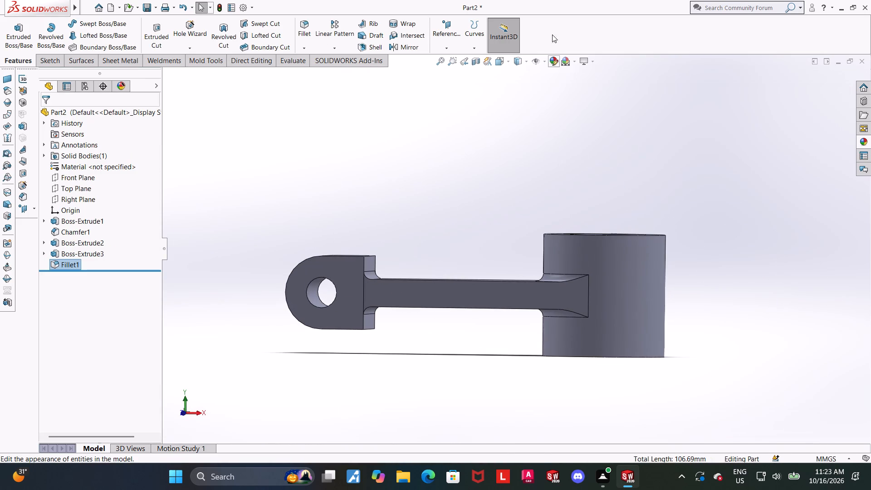
{"action": "left_click", "coordinate": [498, 60]}
{"action": "left_click", "coordinate": [450, 220]}
{"action": "scroll", "coordinate": [587, 240], "scroll_direction": "down", "scroll_amount": 3}
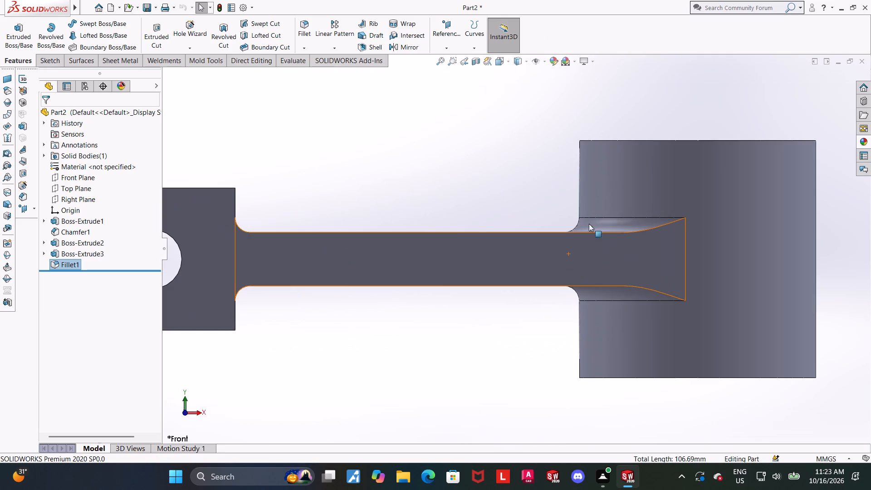
{"action": "left_click", "coordinate": [524, 63]}
{"action": "left_click", "coordinate": [519, 110]}
{"action": "scroll", "coordinate": [543, 128], "scroll_direction": "up", "scroll_amount": 4}
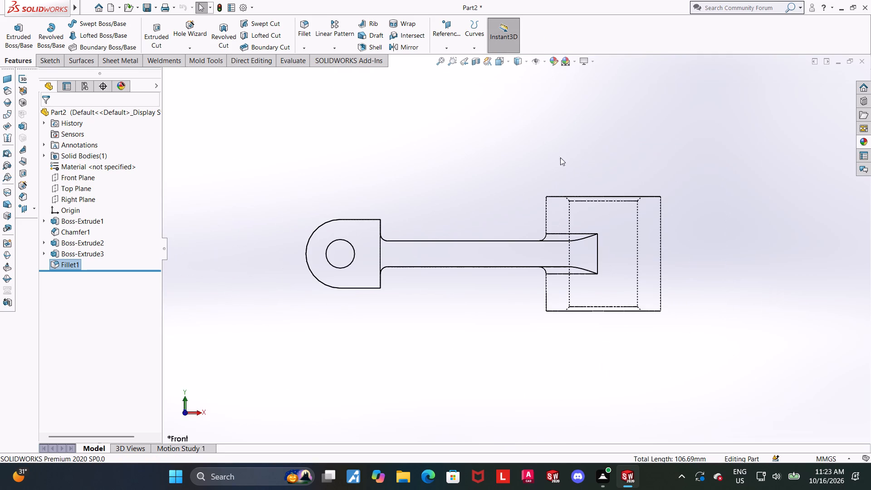
{"action": "left_click", "coordinate": [508, 204]}
{"action": "scroll", "coordinate": [529, 255], "scroll_direction": "down", "scroll_amount": 1}
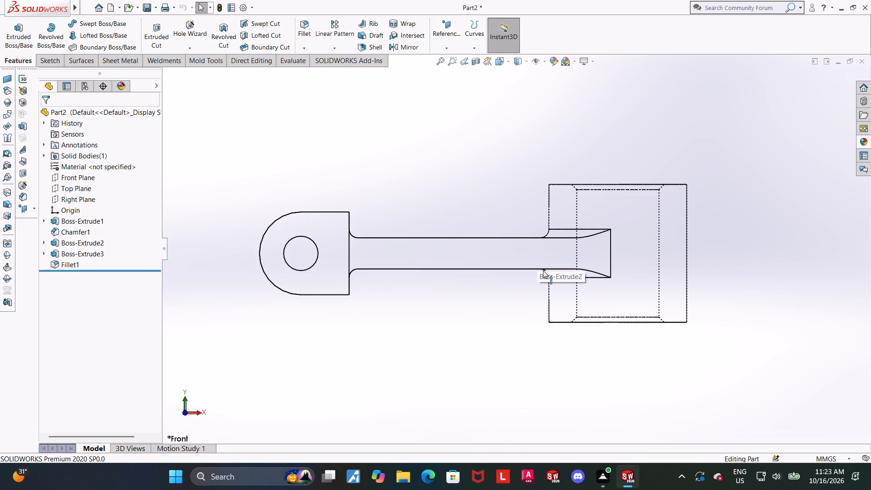
Examine the 2.5 mm fillet's definition and its edges at both ends of the arm.
{"action": "scroll", "coordinate": [543, 270], "scroll_direction": "down", "scroll_amount": 1}
{"action": "scroll", "coordinate": [543, 270], "scroll_direction": "up", "scroll_amount": 1}
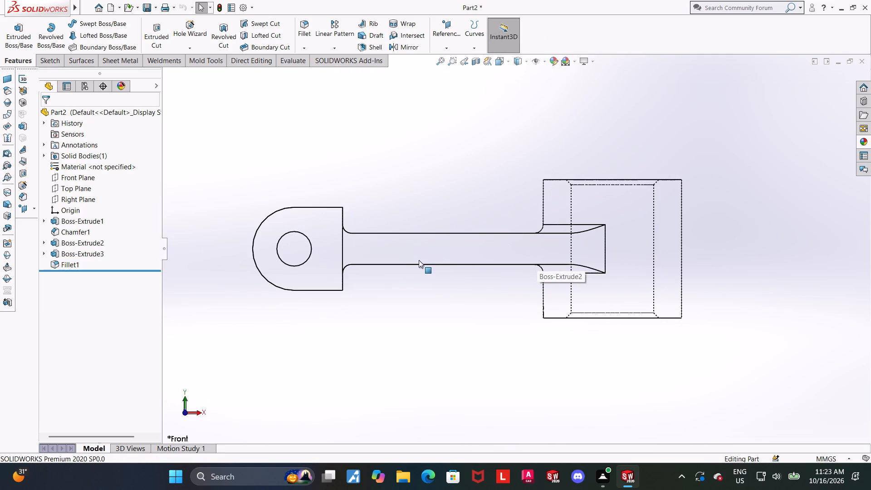
{"action": "scroll", "coordinate": [411, 251], "scroll_direction": "down", "scroll_amount": 1}
{"action": "middle_click_drag", "start_coordinate": [416, 198], "coordinate": [409, 214]}
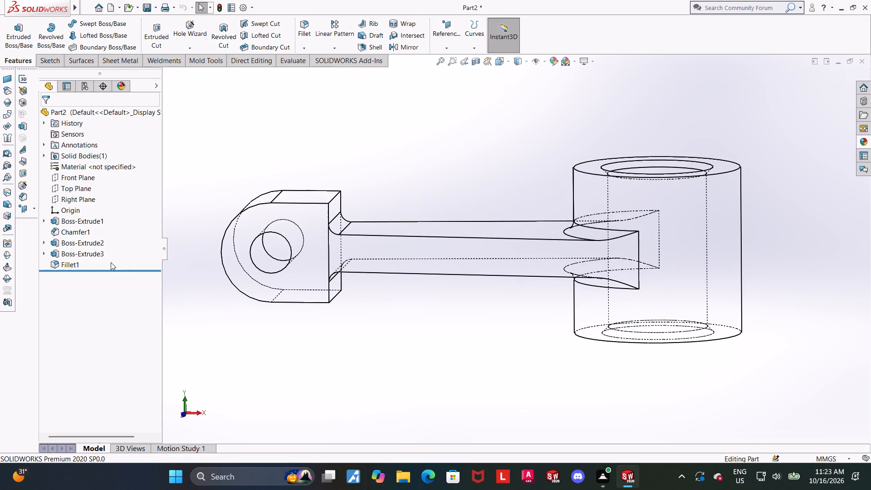
{"action": "left_click", "coordinate": [75, 261]}
{"action": "left_click", "coordinate": [83, 238]}
{"action": "left_click", "coordinate": [453, 316]}
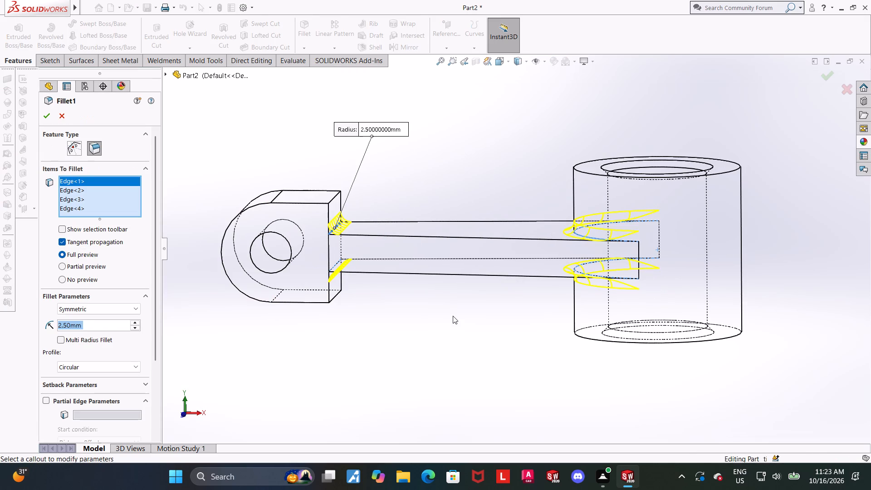
{"action": "left_click", "coordinate": [50, 118]}
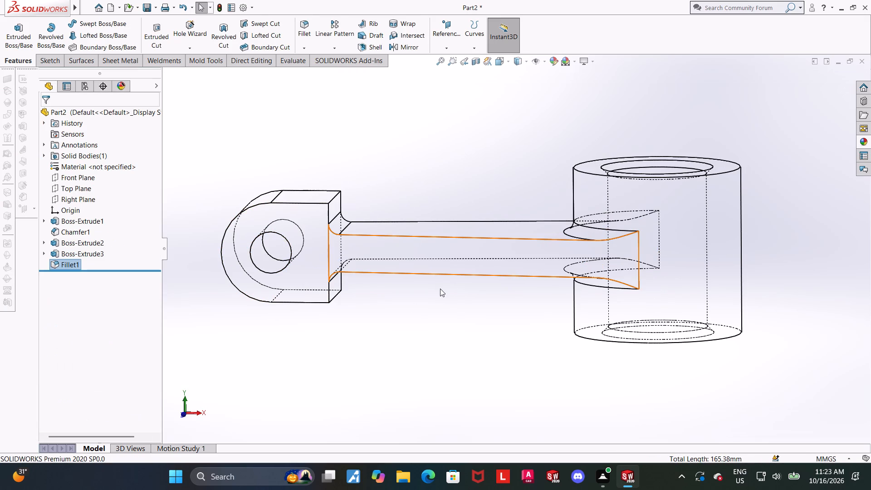
{"action": "left_click", "coordinate": [440, 289]}
{"action": "scroll", "coordinate": [489, 279], "scroll_direction": "up", "scroll_amount": 2}
{"action": "scroll", "coordinate": [550, 206], "scroll_direction": "down", "scroll_amount": 2}
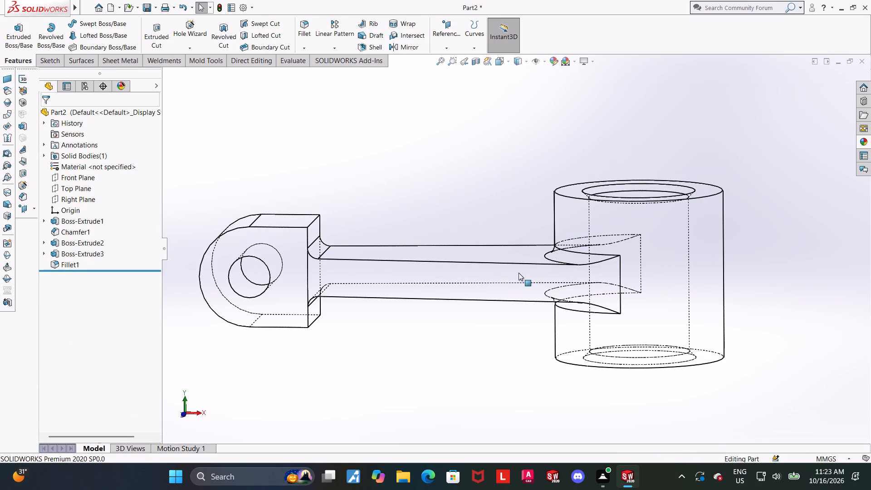
{"action": "scroll", "coordinate": [519, 276], "scroll_direction": "down", "scroll_amount": 1}
Remove the two edges where the arm meets the bushing from the 2.5 mm fillet and apply the edit.
{"action": "left_click", "coordinate": [73, 262]}
{"action": "left_click", "coordinate": [86, 237]}
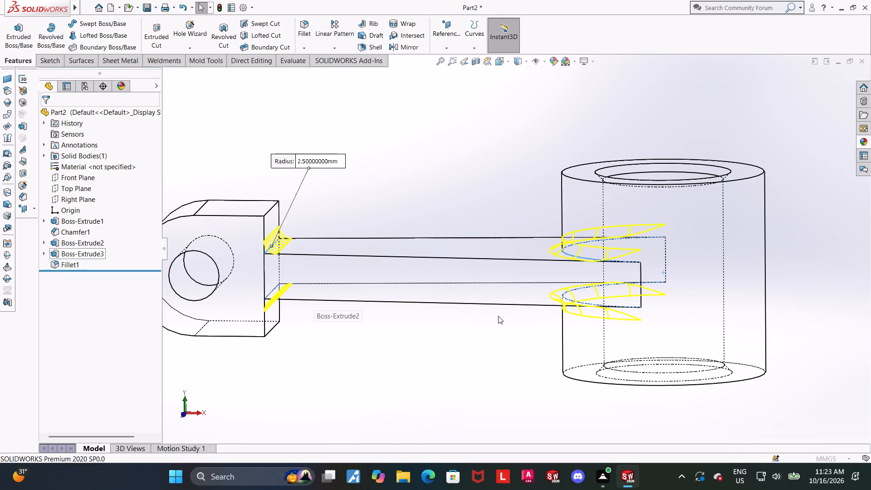
{"action": "left_click", "coordinate": [74, 206]}
{"action": "right_click", "coordinate": [74, 206]}
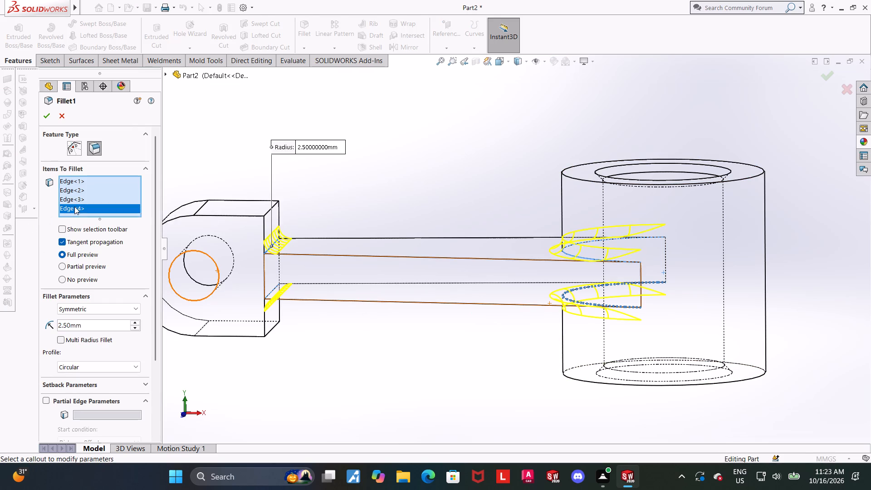
{"action": "left_click", "coordinate": [84, 225]}
{"action": "right_click", "coordinate": [77, 201]}
{"action": "left_click", "coordinate": [99, 223]}
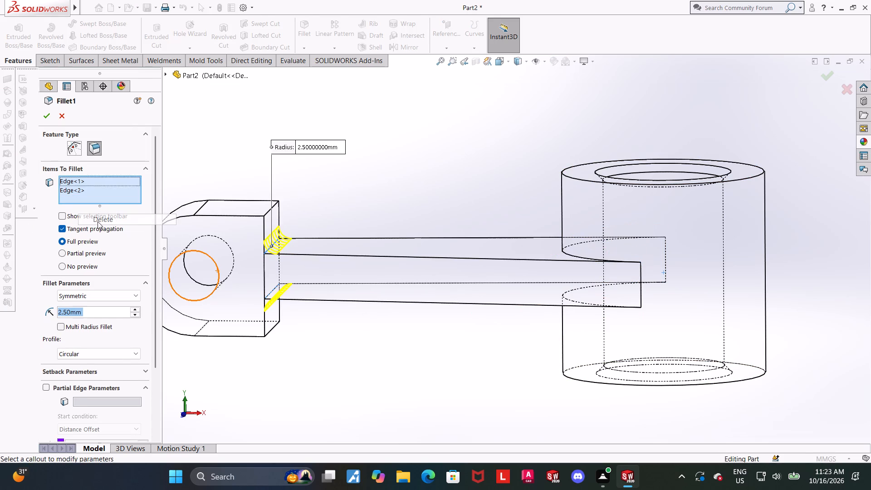
{"action": "left_click", "coordinate": [50, 113]}
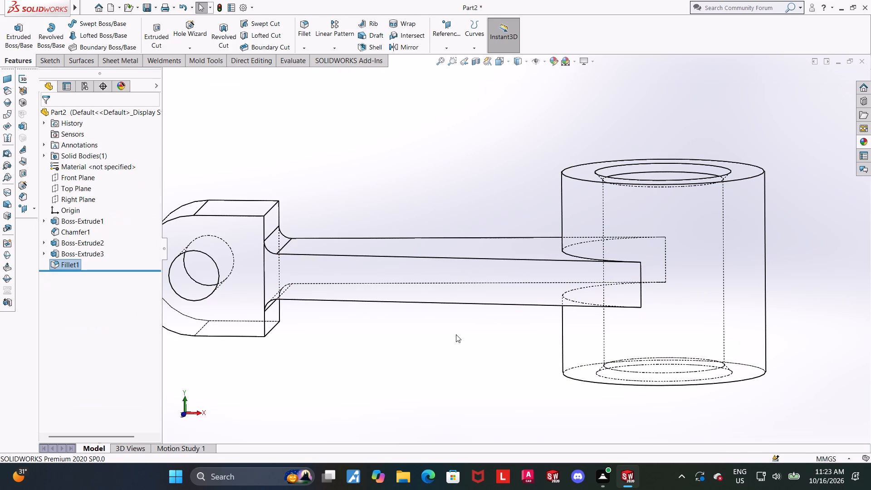
{"action": "left_click", "coordinate": [456, 334]}
Add a separate 2 mm symmetric fillet on the upper and lower edges where the arm meets the bushing.
{"action": "scroll", "coordinate": [456, 334], "scroll_direction": "up", "scroll_amount": 1}
{"action": "scroll", "coordinate": [553, 290], "scroll_direction": "down", "scroll_amount": 1}
{"action": "middle_click_drag", "start_coordinate": [556, 306], "coordinate": [561, 306]}
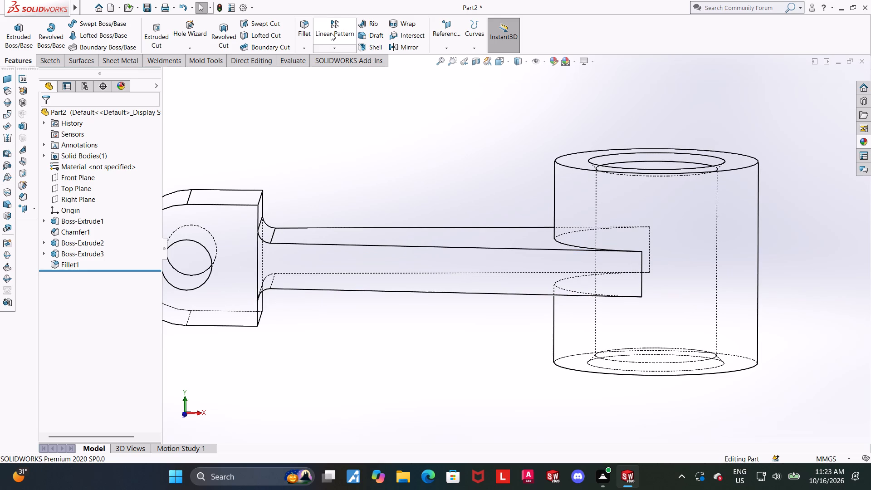
{"action": "left_click", "coordinate": [305, 29]}
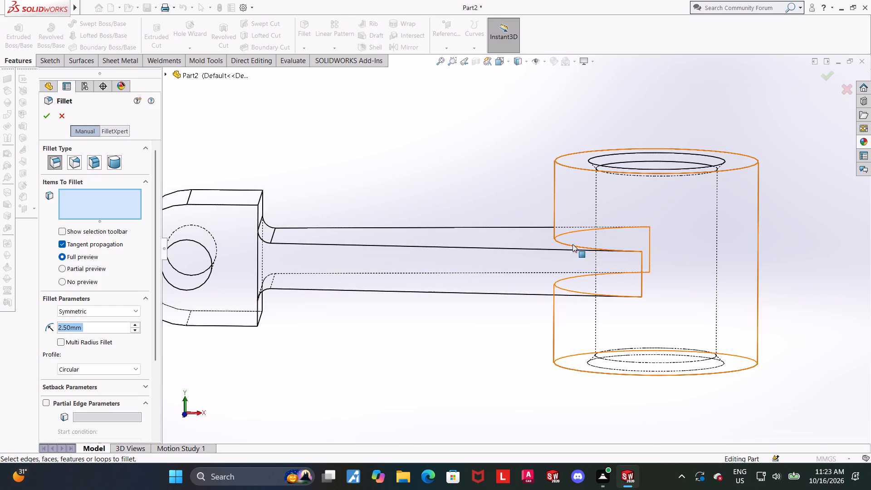
{"action": "left_click", "coordinate": [573, 244]}
{"action": "right_click", "coordinate": [105, 212]}
{"action": "left_click", "coordinate": [125, 216]}
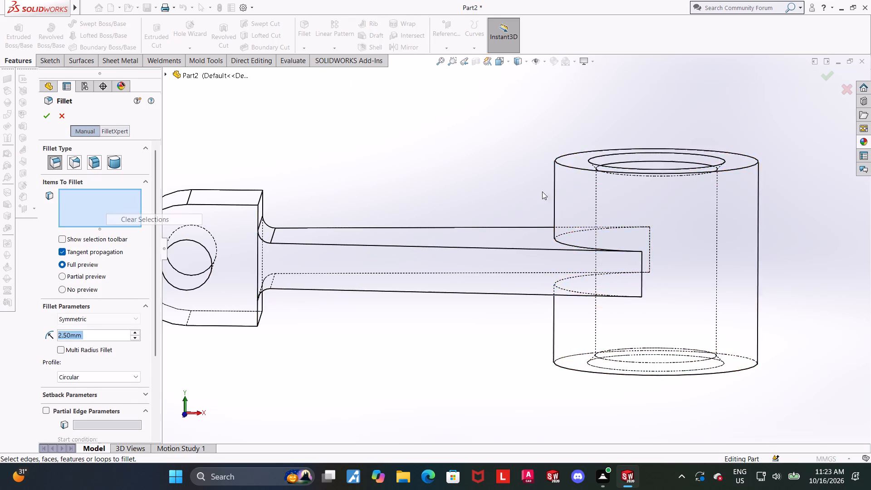
{"action": "middle_click_drag", "start_coordinate": [569, 186], "coordinate": [592, 225]}
{"action": "left_click", "coordinate": [566, 248]}
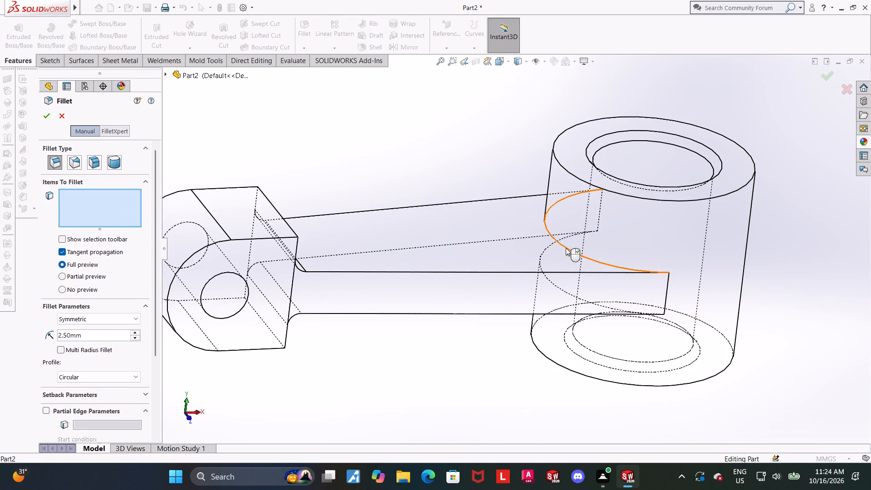
{"action": "scroll", "coordinate": [563, 269], "scroll_direction": "up", "scroll_amount": 3}
{"action": "middle_click_drag", "start_coordinate": [556, 305], "coordinate": [554, 221]}
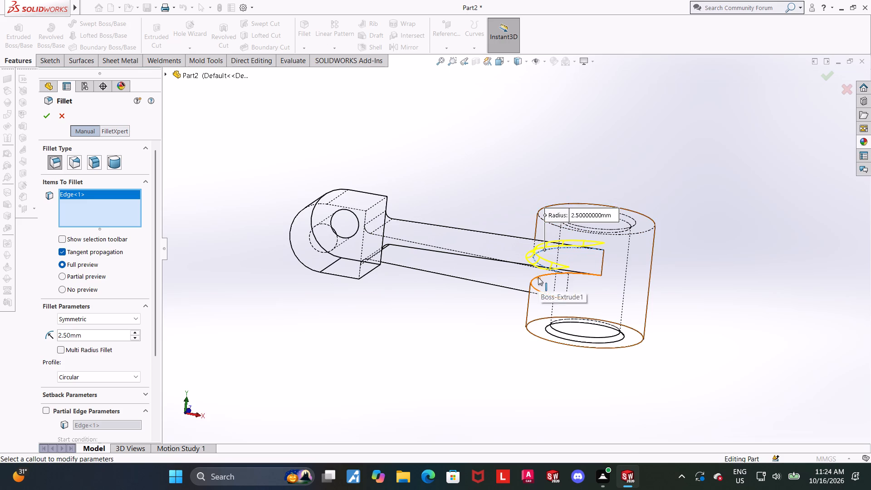
{"action": "left_click", "coordinate": [538, 277]}
{"action": "key", "text": "2"}
{"action": "key", "text": "Return"}
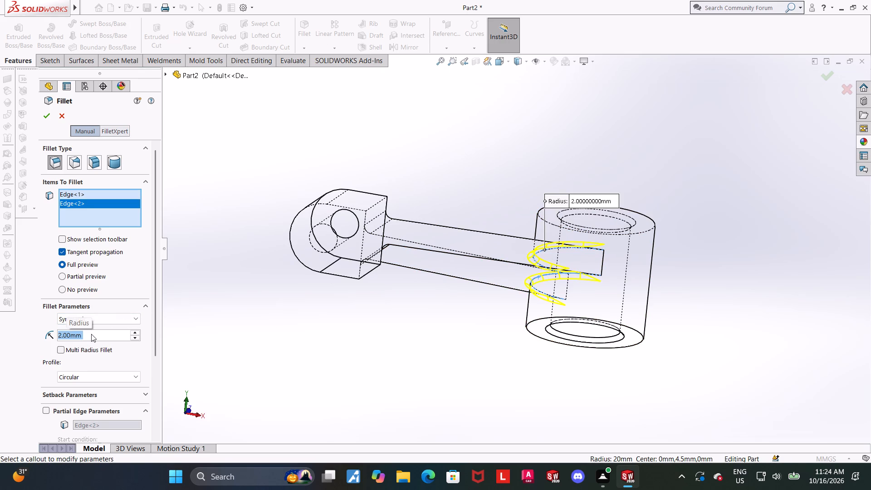
{"action": "left_click", "coordinate": [49, 118]}
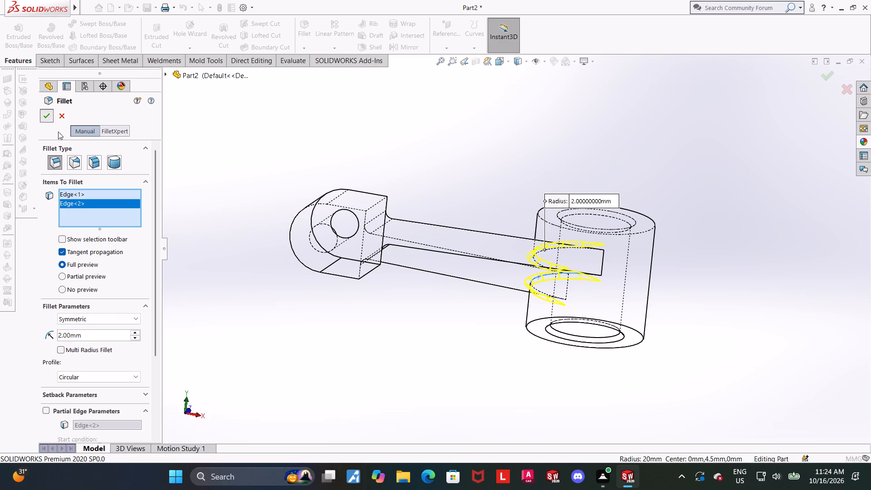
Examine the new fillets at the bushing from several viewing angles.
{"action": "scroll", "coordinate": [425, 363], "scroll_direction": "up", "scroll_amount": 1}
{"action": "left_click", "coordinate": [470, 333]}
{"action": "middle_click_drag", "start_coordinate": [470, 332], "coordinate": [494, 289]}
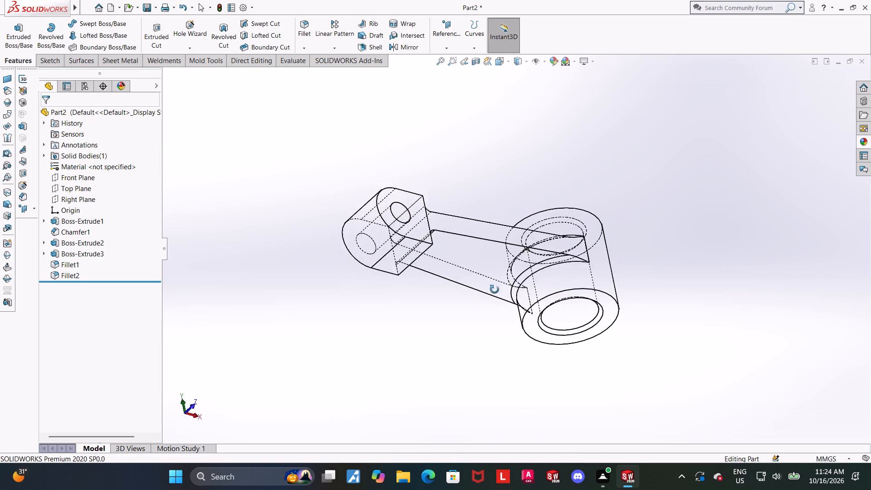
{"action": "middle_click_drag", "start_coordinate": [494, 289], "coordinate": [478, 363]}
{"action": "middle_click_drag", "start_coordinate": [648, 229], "coordinate": [540, 283]}
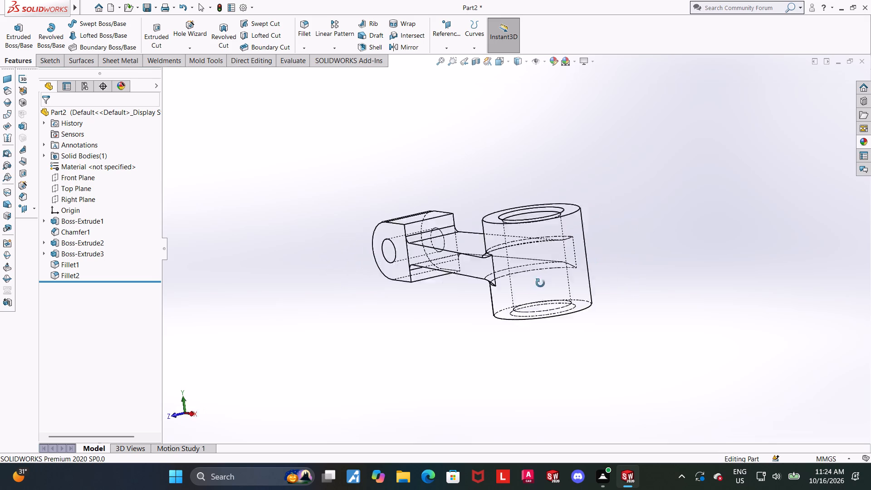
{"action": "middle_click_drag", "start_coordinate": [540, 283], "coordinate": [659, 384]}
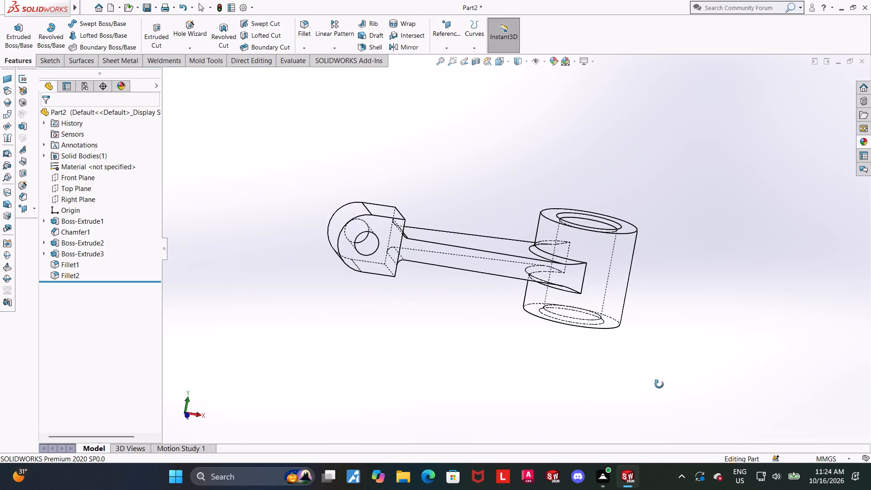
{"action": "middle_click_drag", "start_coordinate": [659, 384], "coordinate": [621, 361]}
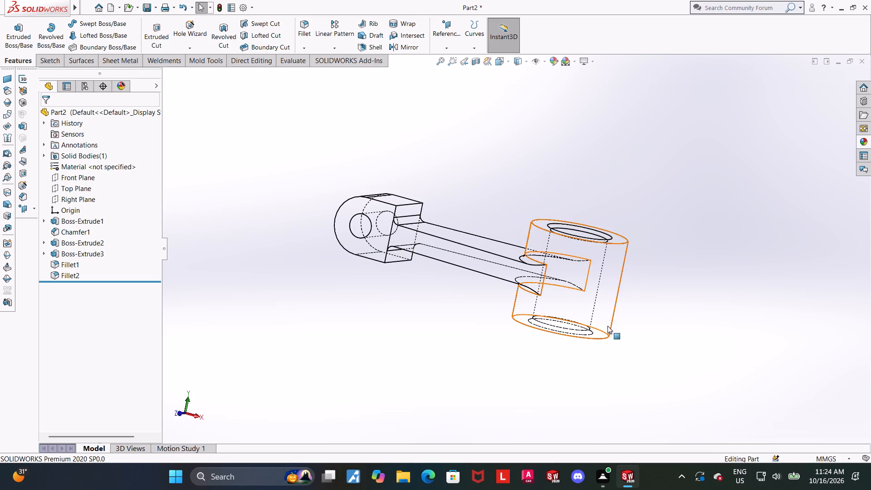
{"action": "scroll", "coordinate": [557, 140], "scroll_direction": "down", "scroll_amount": 2}
Set the display style to Shaded With Edges.
{"action": "left_click", "coordinate": [520, 64]}
{"action": "left_click", "coordinate": [518, 74]}
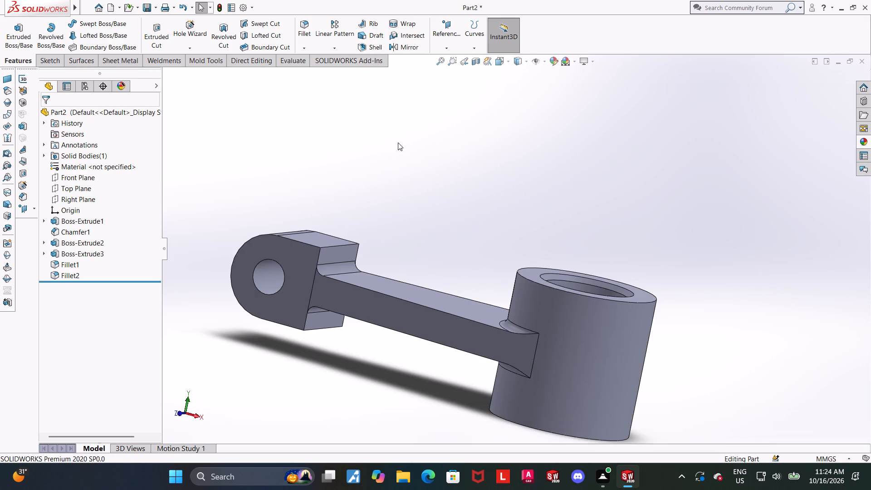
Measure the radius of the upper fillet at the rounded end and of the lower fillet at the bushing.
{"action": "middle_click_drag", "start_coordinate": [407, 151], "coordinate": [403, 161]}
{"action": "scroll", "coordinate": [366, 173], "scroll_direction": "down", "scroll_amount": 3}
{"action": "left_click", "coordinate": [294, 55]}
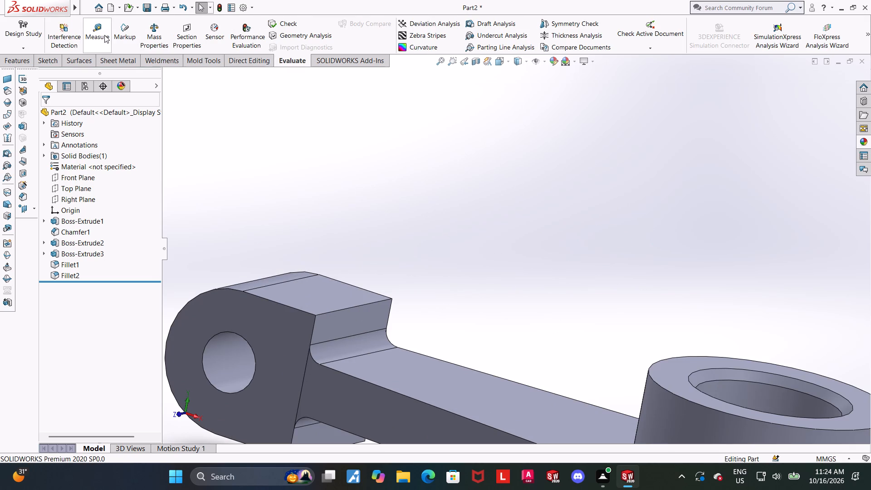
{"action": "left_click", "coordinate": [103, 35]}
{"action": "left_click", "coordinate": [349, 346]}
{"action": "scroll", "coordinate": [415, 347], "scroll_direction": "up", "scroll_amount": 3}
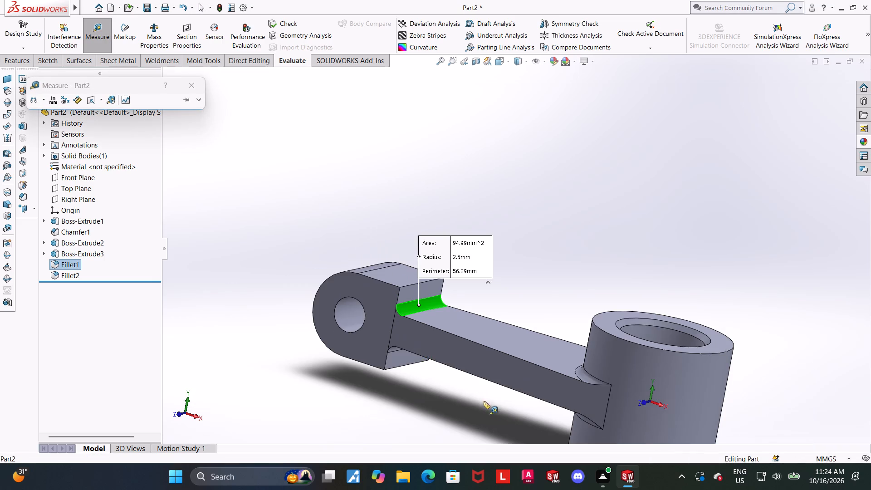
{"action": "middle_click_drag", "start_coordinate": [488, 420], "coordinate": [497, 372]}
{"action": "left_click", "coordinate": [575, 403]}
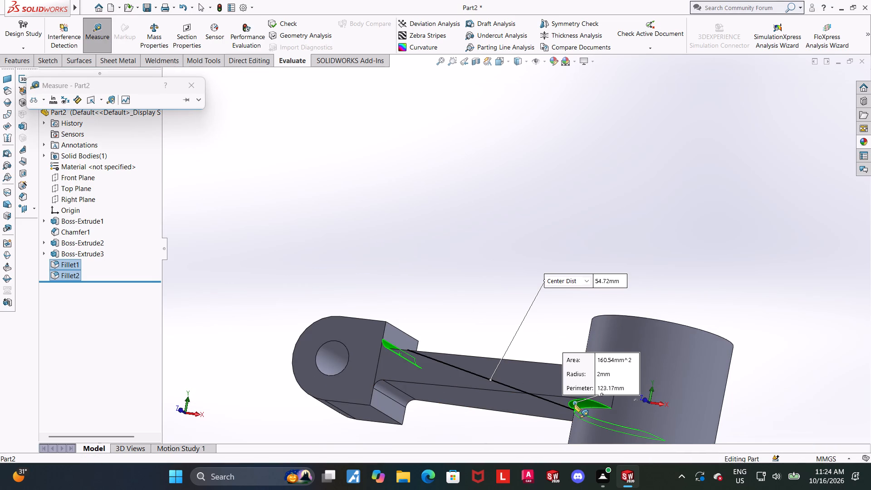
{"action": "scroll", "coordinate": [574, 404], "scroll_direction": "up", "scroll_amount": 3}
{"action": "key", "text": "Escape"}
Start a new sketch on the Top Plane and orient the view normal to it.
{"action": "scroll", "coordinate": [669, 318], "scroll_direction": "down", "scroll_amount": 2}
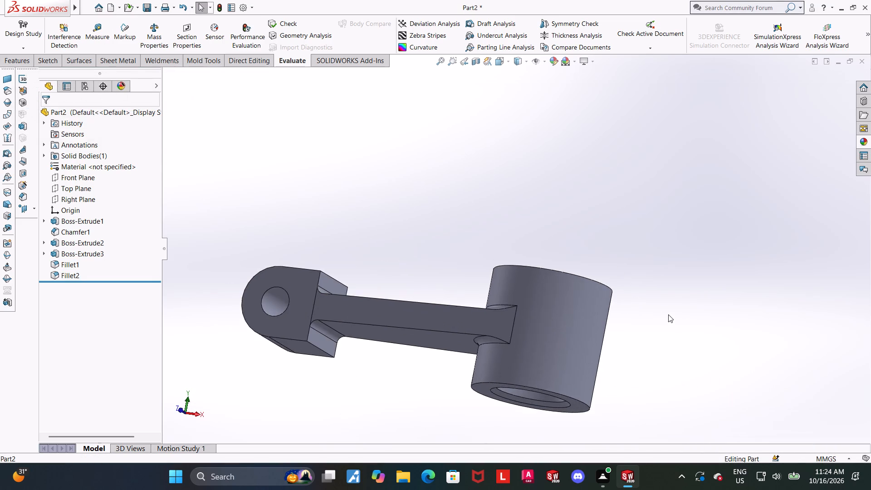
{"action": "middle_click_drag", "start_coordinate": [664, 310], "coordinate": [658, 432]}
{"action": "scroll", "coordinate": [635, 378], "scroll_direction": "up", "scroll_amount": 1}
{"action": "middle_click_drag", "start_coordinate": [633, 377], "coordinate": [664, 371]}
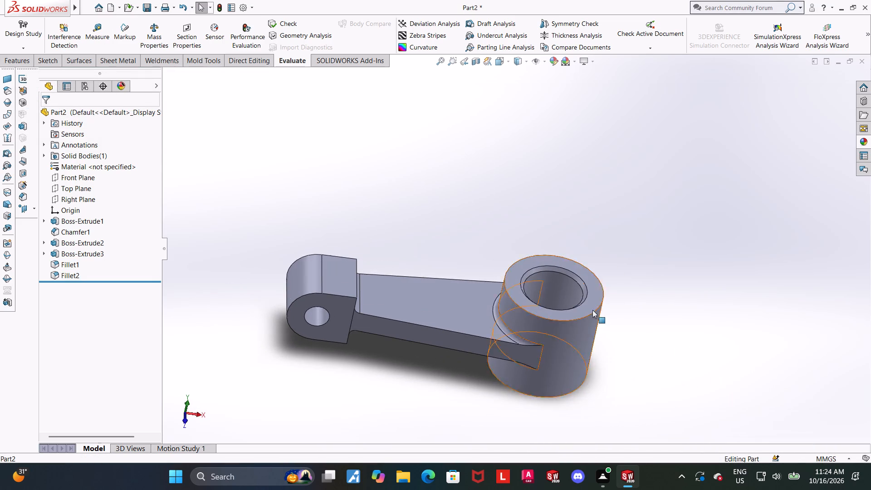
{"action": "left_click", "coordinate": [86, 185]}
{"action": "left_click", "coordinate": [93, 175]}
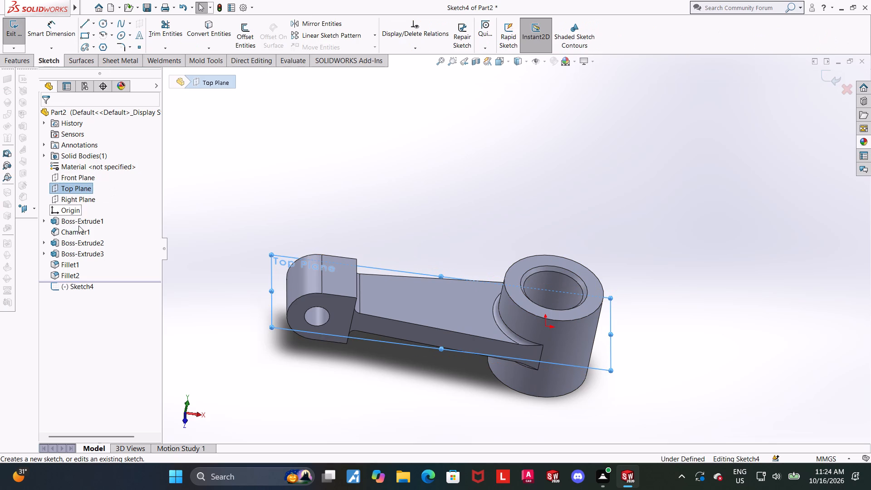
{"action": "left_click", "coordinate": [78, 284]}
{"action": "left_click", "coordinate": [103, 272]}
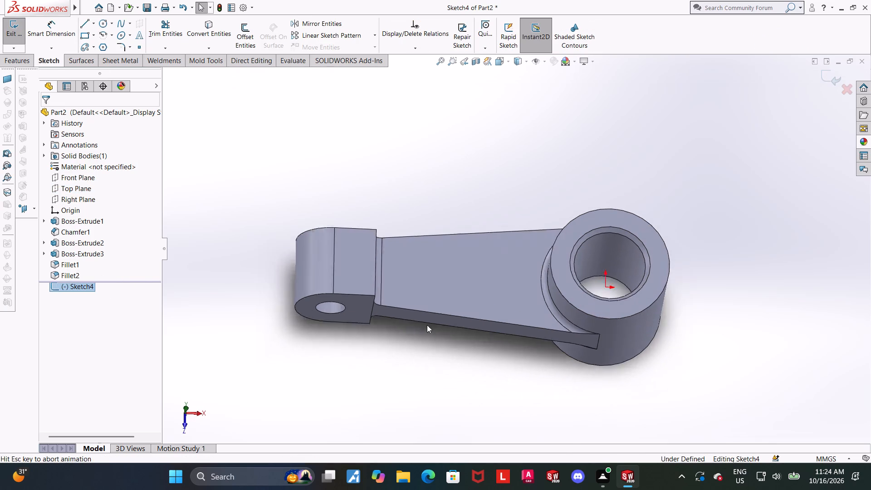
Sketch a slightly tilted, near-vertical centerline from the origin at the bushing's center to a point beyond its outer edge.
{"action": "scroll", "coordinate": [564, 336], "scroll_direction": "up", "scroll_amount": 5}
{"action": "scroll", "coordinate": [673, 277], "scroll_direction": "down", "scroll_amount": 3}
{"action": "scroll", "coordinate": [641, 249], "scroll_direction": "down", "scroll_amount": 1}
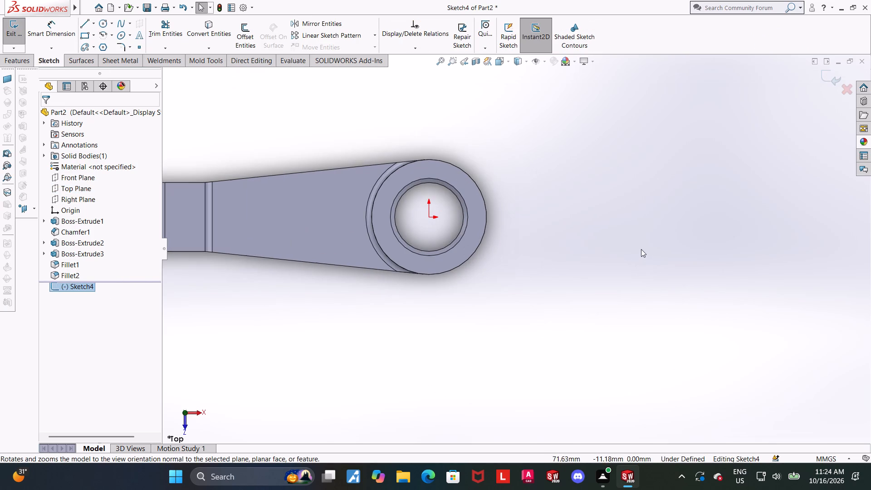
{"action": "scroll", "coordinate": [584, 222], "scroll_direction": "down", "scroll_amount": 1}
{"action": "key", "text": "Escape"}
{"action": "scroll", "coordinate": [438, 176], "scroll_direction": "up", "scroll_amount": 1}
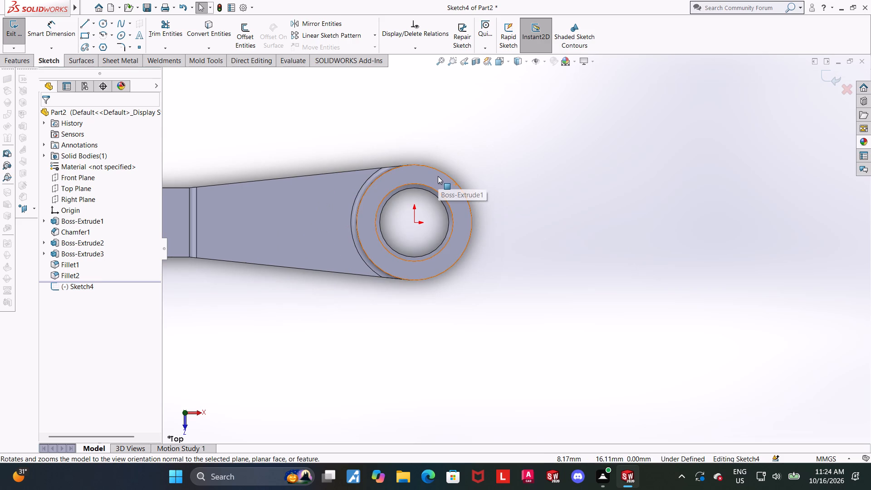
{"action": "scroll", "coordinate": [436, 168], "scroll_direction": "up", "scroll_amount": 1}
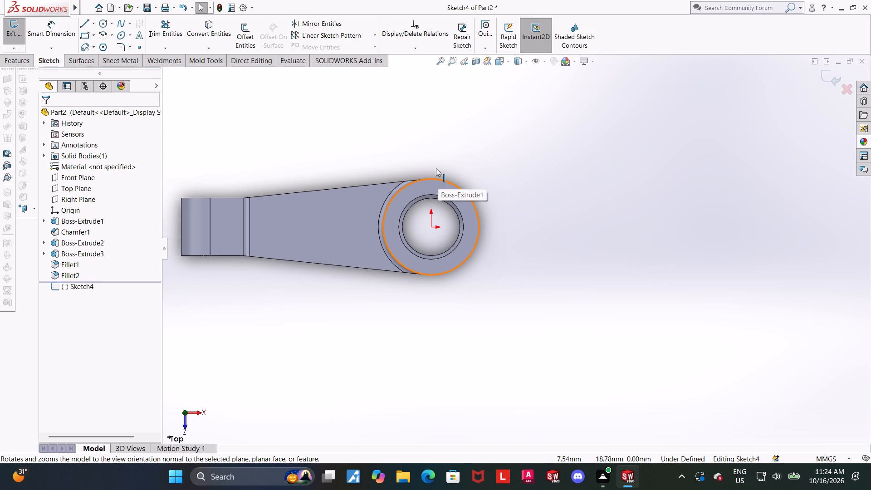
{"action": "scroll", "coordinate": [436, 168], "scroll_direction": "up", "scroll_amount": 1}
{"action": "scroll", "coordinate": [436, 168], "scroll_direction": "down", "scroll_amount": 1}
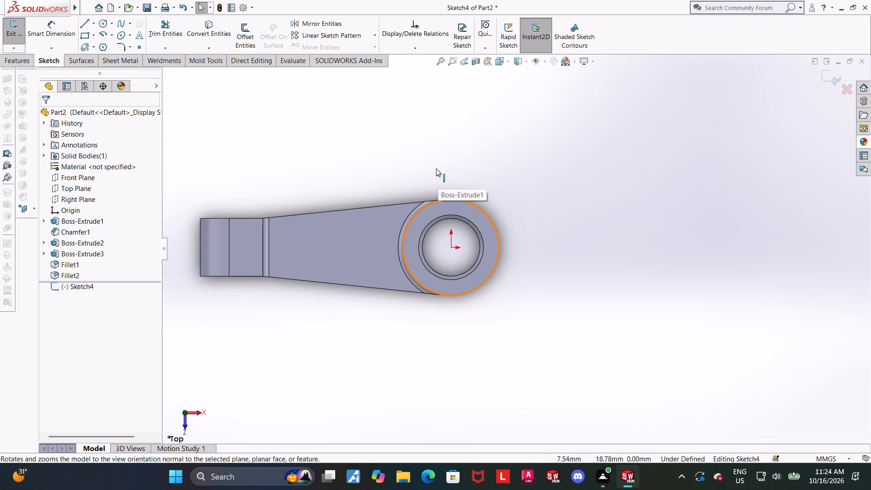
{"action": "scroll", "coordinate": [436, 168], "scroll_direction": "up", "scroll_amount": 1}
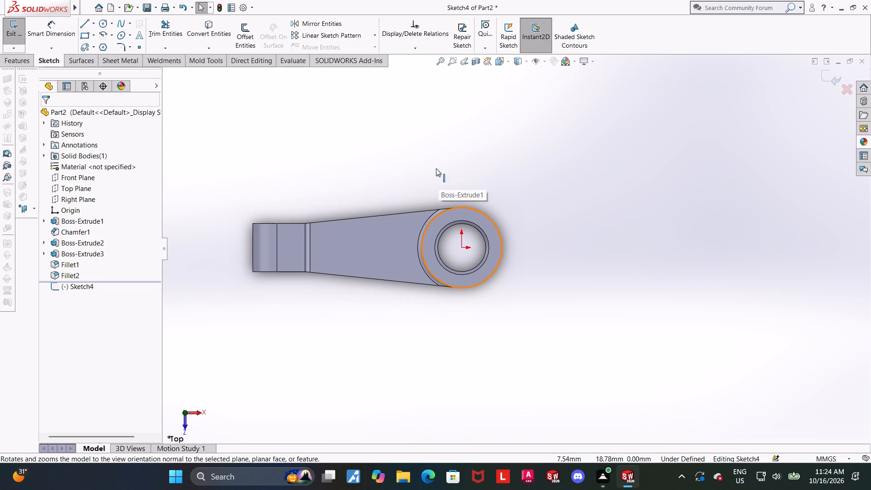
{"action": "left_click", "coordinate": [93, 23]}
{"action": "left_click", "coordinate": [90, 41]}
{"action": "left_click", "coordinate": [461, 248]}
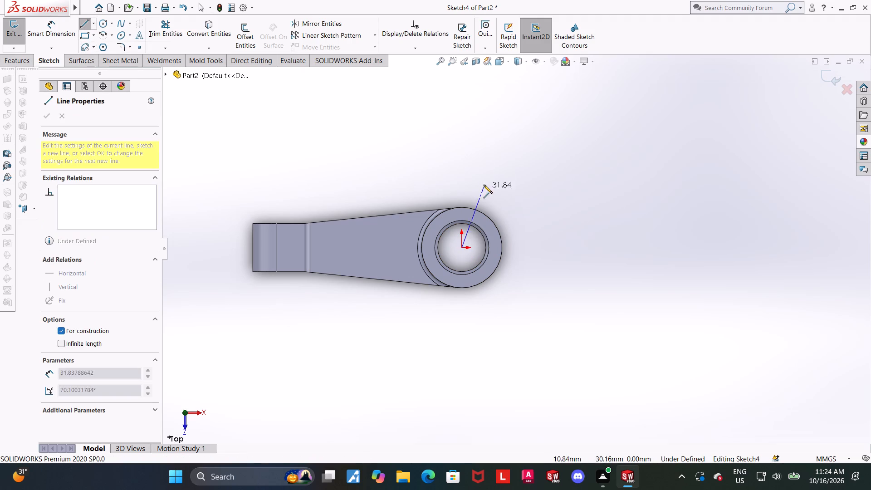
{"action": "left_click", "coordinate": [456, 149]}
{"action": "key", "text": "Escape"}
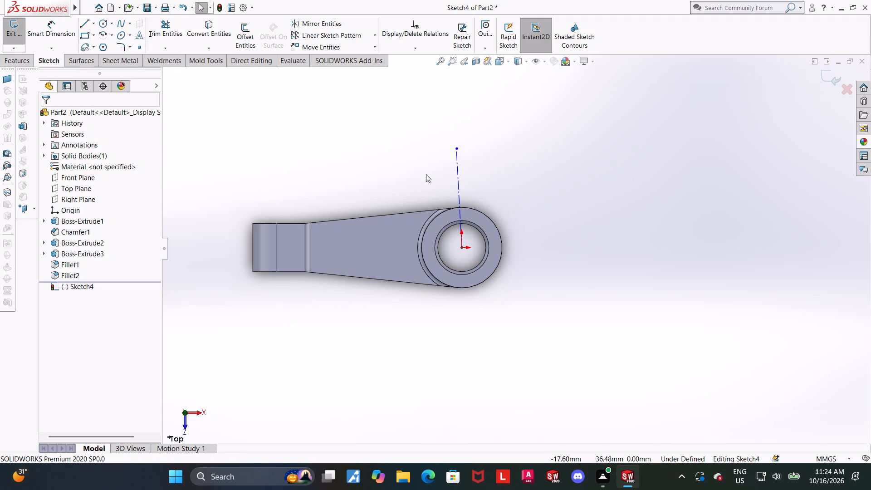
Replace the tilted centerline with a vertical centerline about 49 mm long running from the origin past the bushing's outer edge.
{"action": "key", "text": "ctrl+z"}
{"action": "key", "text": "Escape"}
{"action": "left_click", "coordinate": [94, 26]}
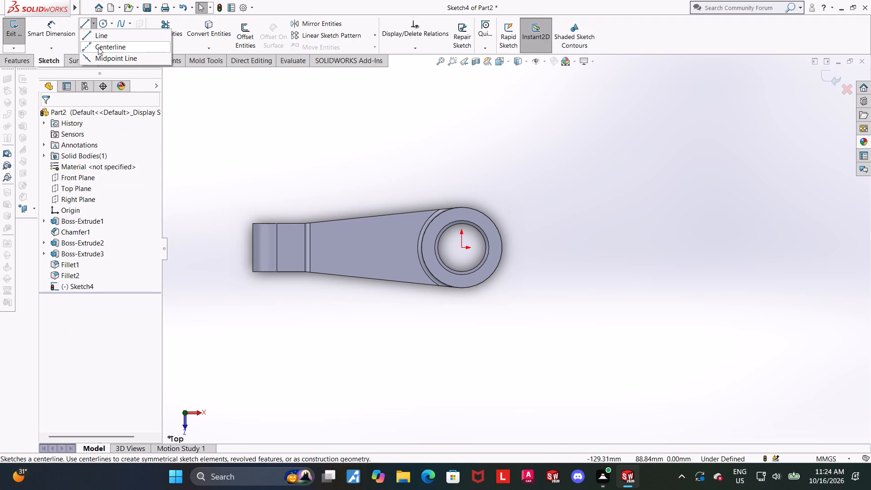
{"action": "left_click", "coordinate": [98, 47]}
{"action": "left_click", "coordinate": [462, 247]}
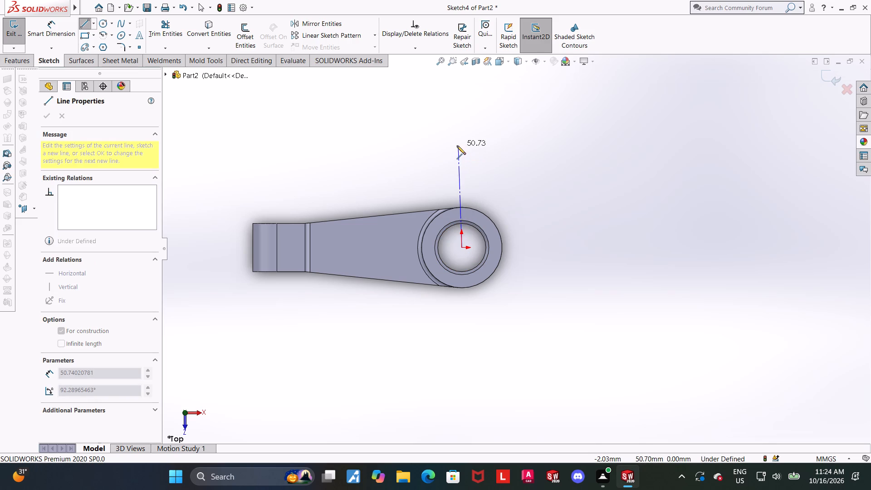
{"action": "left_click", "coordinate": [463, 149]}
{"action": "key", "text": "Escape"}
{"action": "key", "text": "Escape"}
{"action": "key", "text": "Escape"}
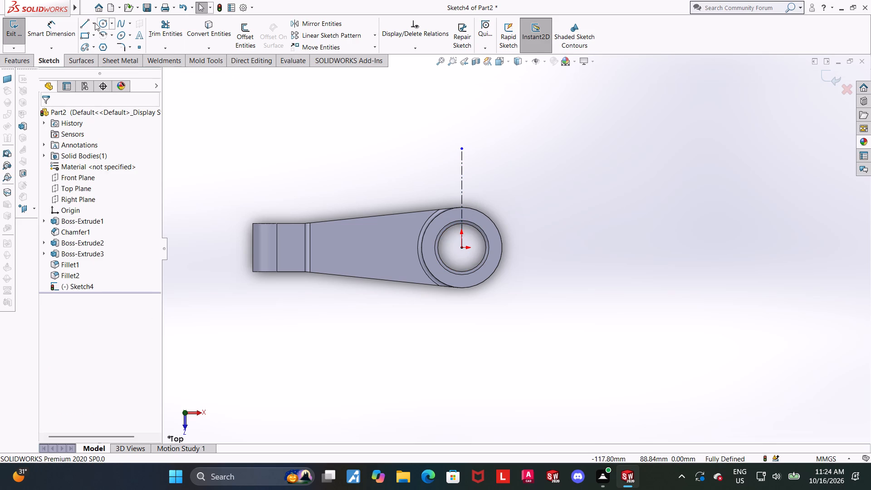
Sketch a second centerline about 50 mm long from the origin, slanting away from the vertical centerline on the side opposite the arm.
{"action": "left_click", "coordinate": [95, 23]}
{"action": "left_click", "coordinate": [94, 44]}
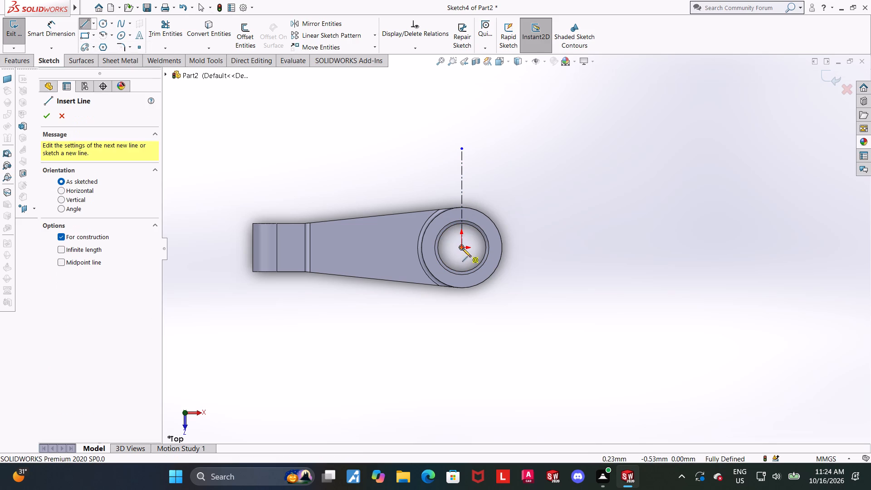
{"action": "left_click", "coordinate": [462, 248]}
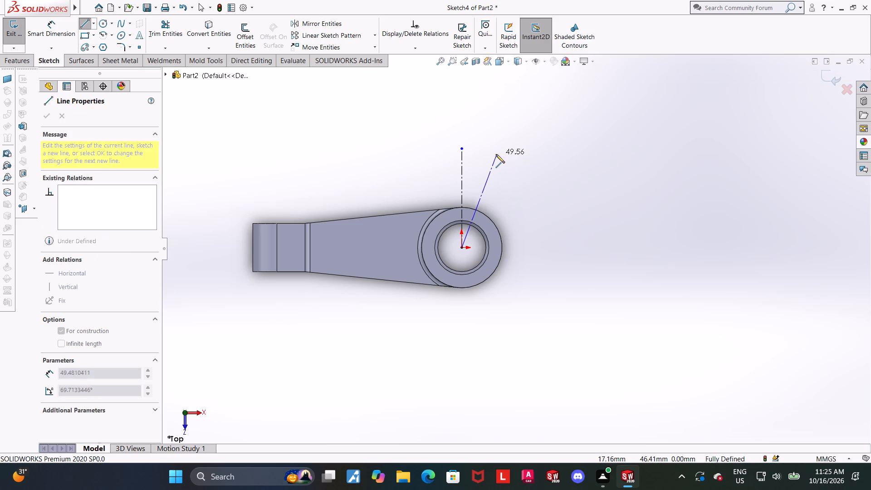
{"action": "left_click", "coordinate": [495, 154]}
{"action": "key", "text": "Escape"}
{"action": "key", "text": "Escape"}
Dimension the angle between the vertical and slanted centerlines as 15°.
{"action": "left_click", "coordinate": [54, 29]}
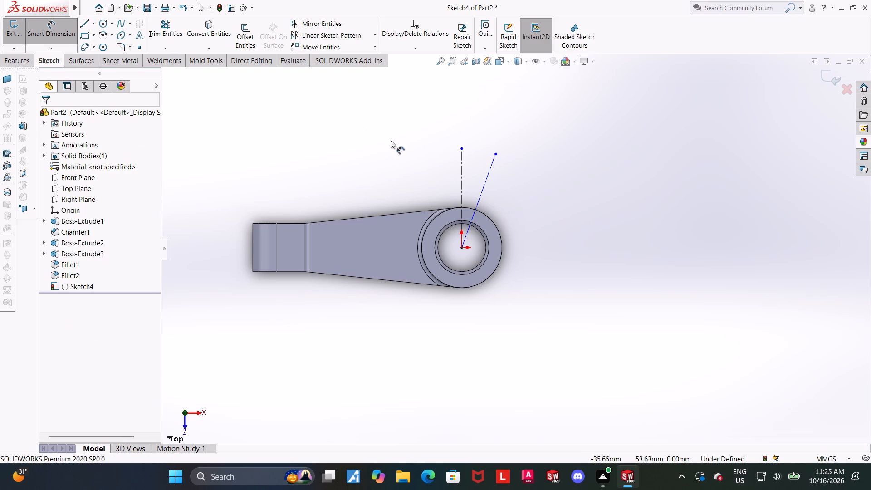
{"action": "scroll", "coordinate": [392, 146], "scroll_direction": "down", "scroll_amount": 3}
{"action": "left_click", "coordinate": [536, 199]}
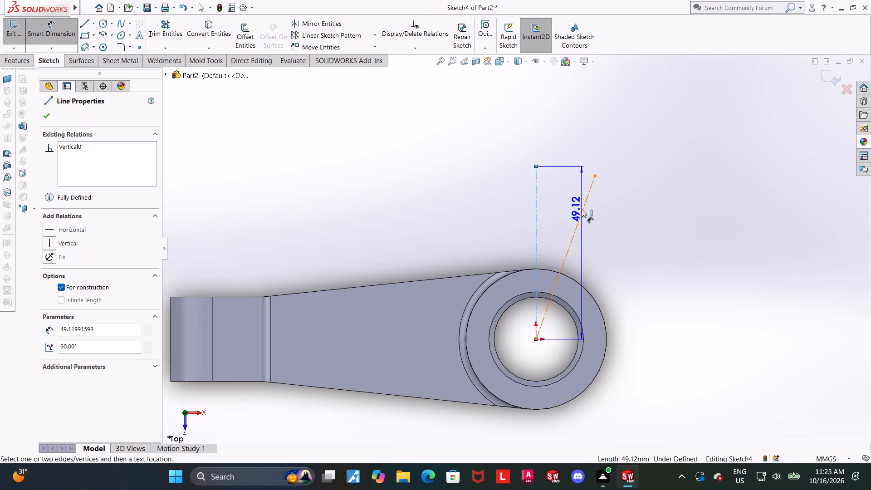
{"action": "left_click", "coordinate": [582, 209]}
{"action": "left_click", "coordinate": [577, 135]}
{"action": "key", "text": "1"}
{"action": "key", "text": "5"}
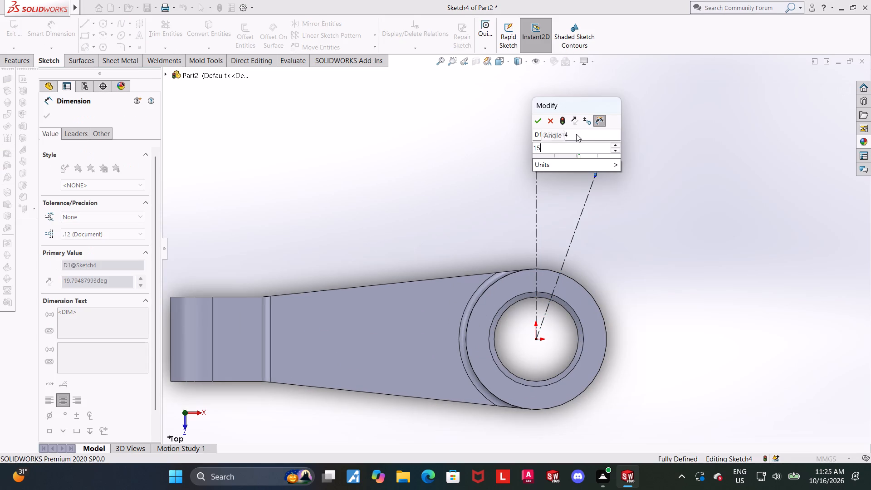
{"action": "key", "text": "Return"}
{"action": "key", "text": "Escape"}
Sketch a third centerline about 154 mm long from the origin, sloping gently downward on the side opposite the existing arm.
{"action": "scroll", "coordinate": [626, 169], "scroll_direction": "up", "scroll_amount": 3}
{"action": "scroll", "coordinate": [643, 395], "scroll_direction": "up", "scroll_amount": 3}
{"action": "scroll", "coordinate": [632, 343], "scroll_direction": "down", "scroll_amount": 3}
{"action": "scroll", "coordinate": [492, 301], "scroll_direction": "down", "scroll_amount": 1}
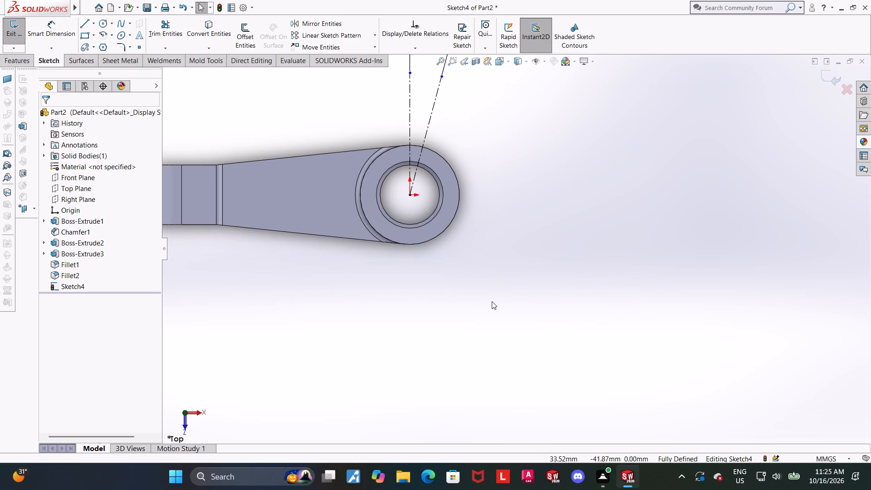
{"action": "left_click", "coordinate": [83, 24]}
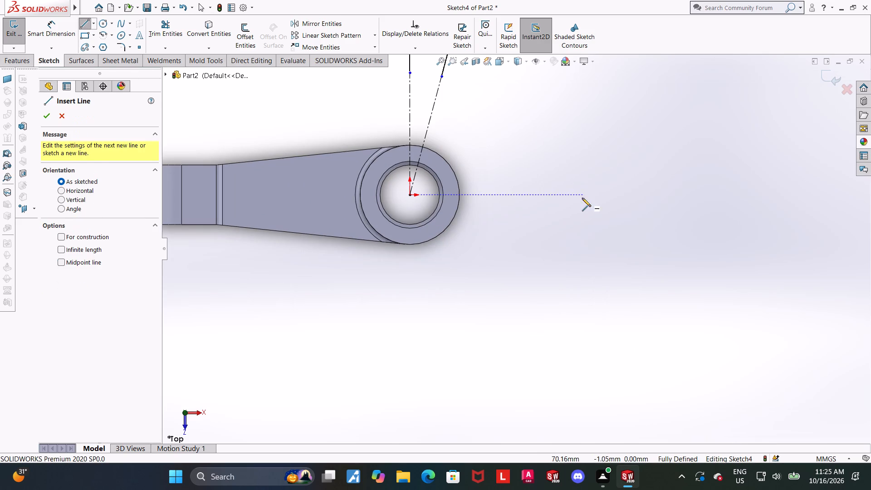
{"action": "key", "text": "Escape"}
{"action": "left_click", "coordinate": [95, 24]}
{"action": "left_click", "coordinate": [98, 46]}
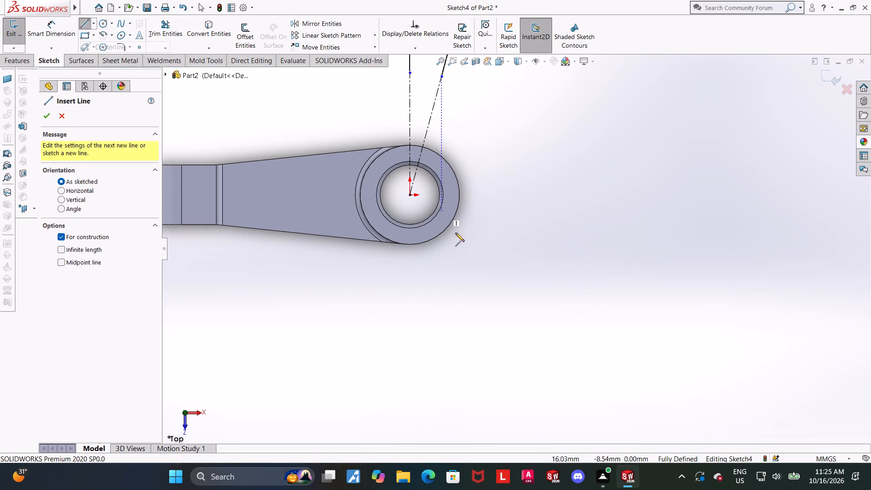
{"action": "left_click", "coordinate": [410, 196]}
{"action": "scroll", "coordinate": [682, 292], "scroll_direction": "up", "scroll_amount": 3}
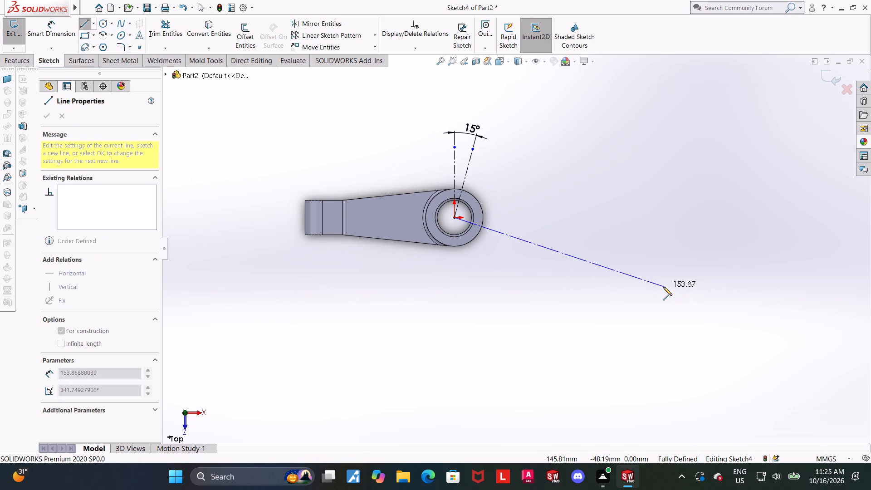
{"action": "left_click", "coordinate": [663, 287]}
{"action": "key", "text": "Escape"}
Make the long centerline perpendicular to the 15° slanted centerline.
{"action": "left_click", "coordinate": [466, 172], "text": "ctrl"}
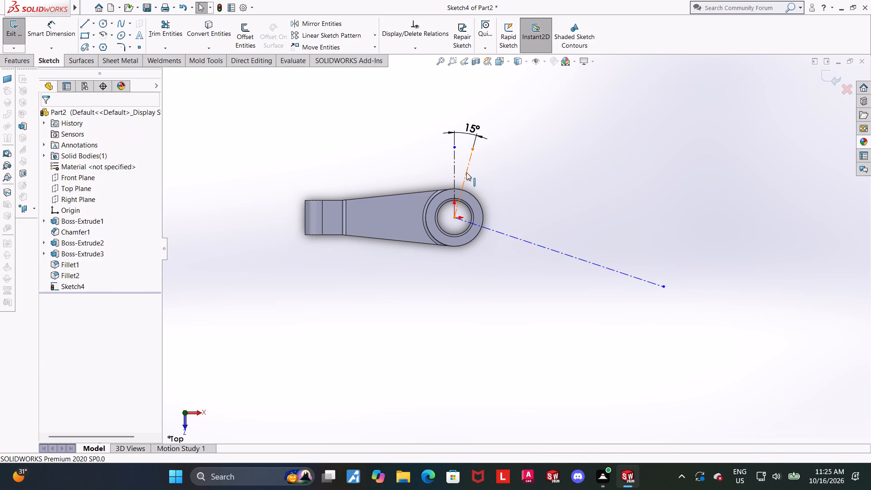
{"action": "left_click", "coordinate": [507, 231], "text": "ctrl"}
{"action": "left_click", "coordinate": [510, 234], "text": "ctrl"}
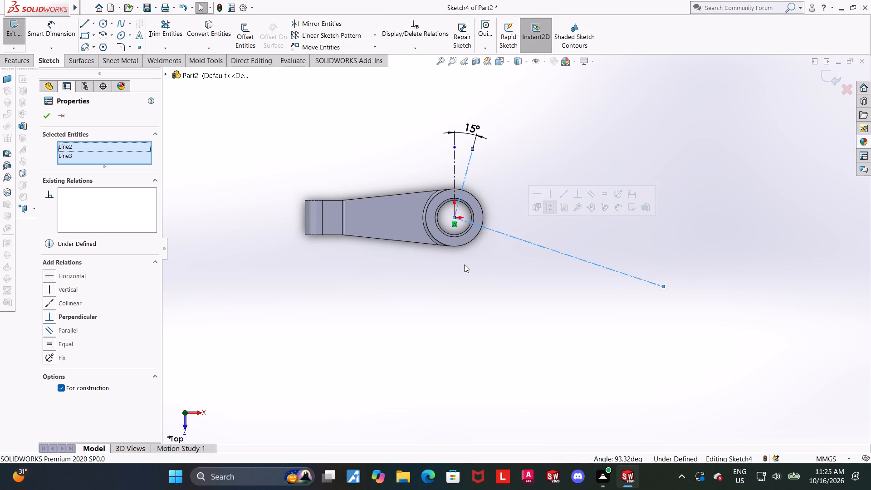
{"action": "left_click", "coordinate": [50, 314]}
{"action": "left_click", "coordinate": [457, 328]}
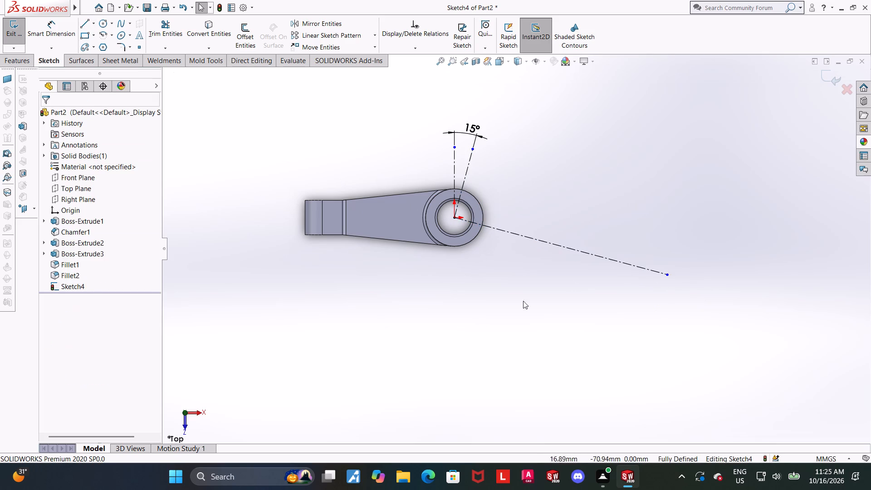
Sketch a solid line about 28 mm long crossing the long centerline roughly at right angles, about two thirds of the way along it.
{"action": "scroll", "coordinate": [579, 218], "scroll_direction": "down", "scroll_amount": 1}
{"action": "scroll", "coordinate": [377, 190], "scroll_direction": "down", "scroll_amount": 2}
{"action": "key", "text": "Escape"}
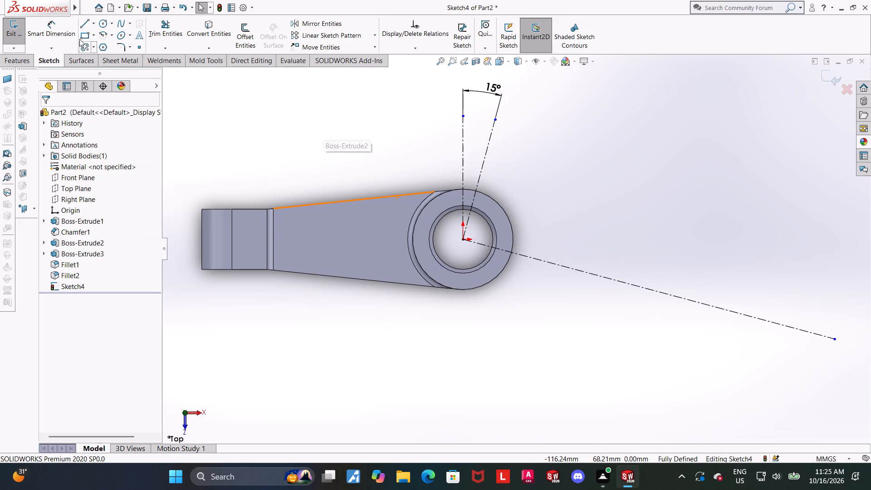
{"action": "scroll", "coordinate": [106, 39], "scroll_direction": "up", "scroll_amount": 1}
{"action": "scroll", "coordinate": [527, 195], "scroll_direction": "up", "scroll_amount": 2}
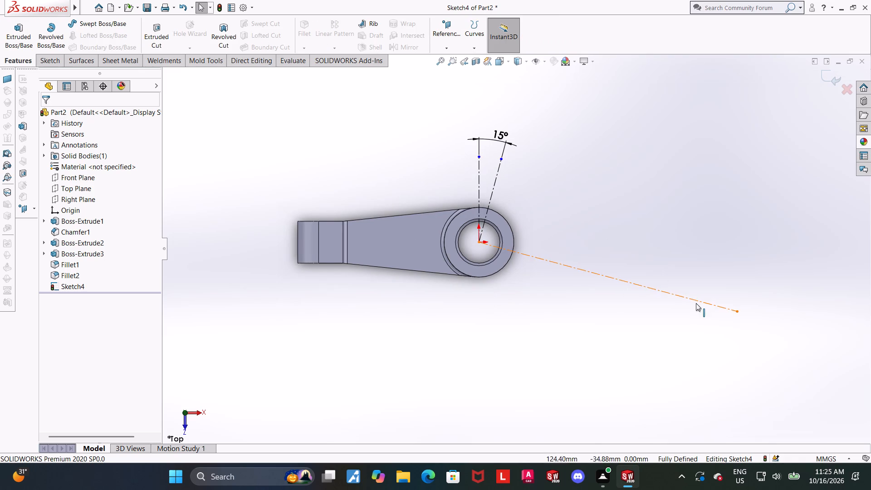
{"action": "scroll", "coordinate": [695, 298], "scroll_direction": "down", "scroll_amount": 1}
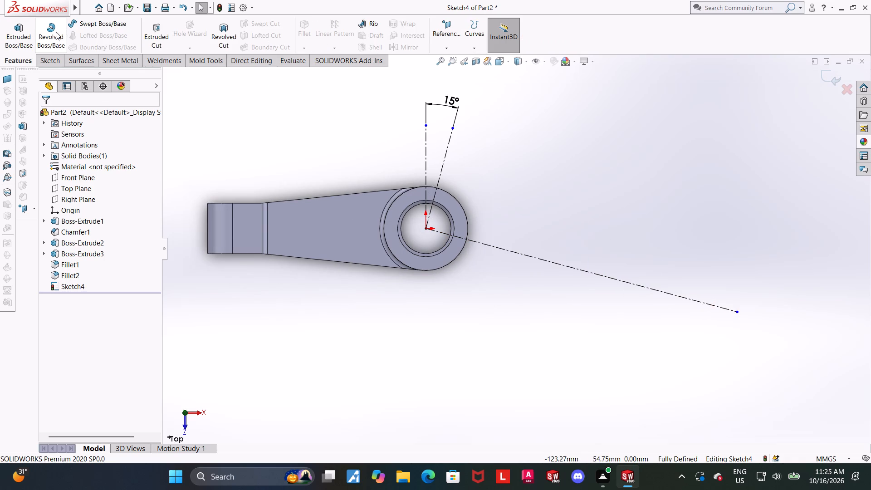
{"action": "left_click", "coordinate": [55, 64]}
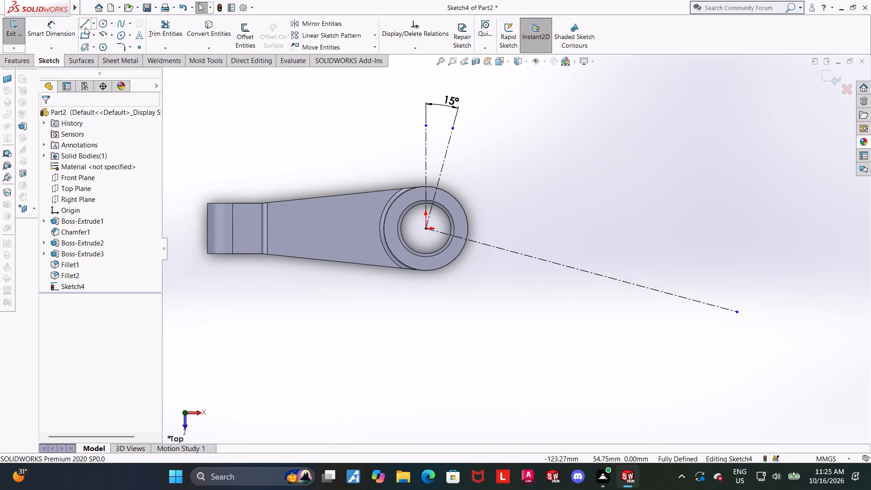
{"action": "left_click", "coordinate": [82, 24]}
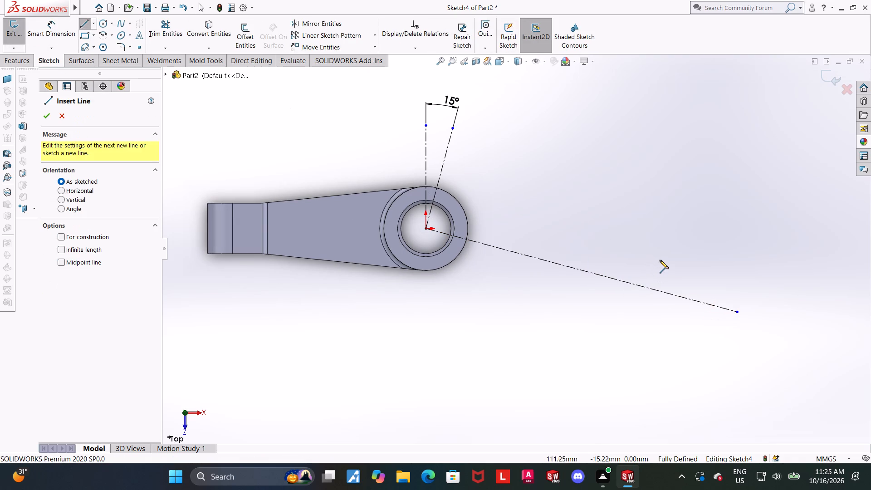
{"action": "left_click", "coordinate": [640, 252]}
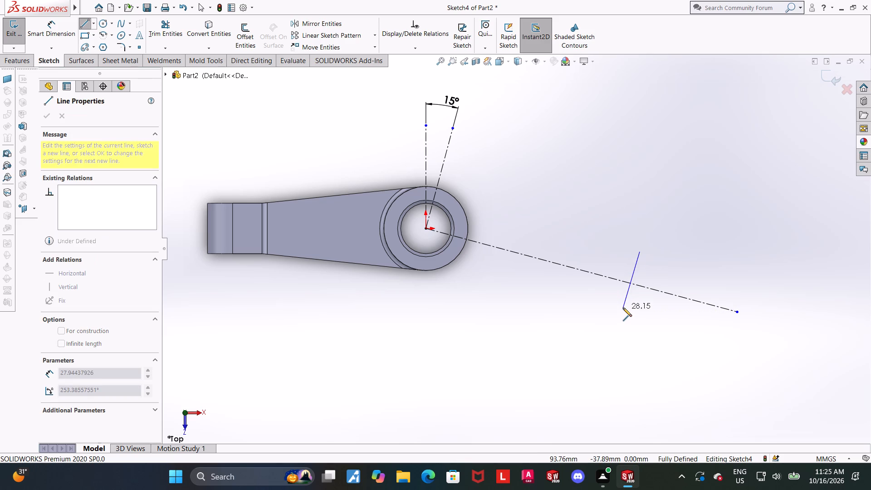
{"action": "left_click", "coordinate": [623, 308]}
{"action": "key", "text": "Escape"}
{"action": "key", "text": "Escape"}
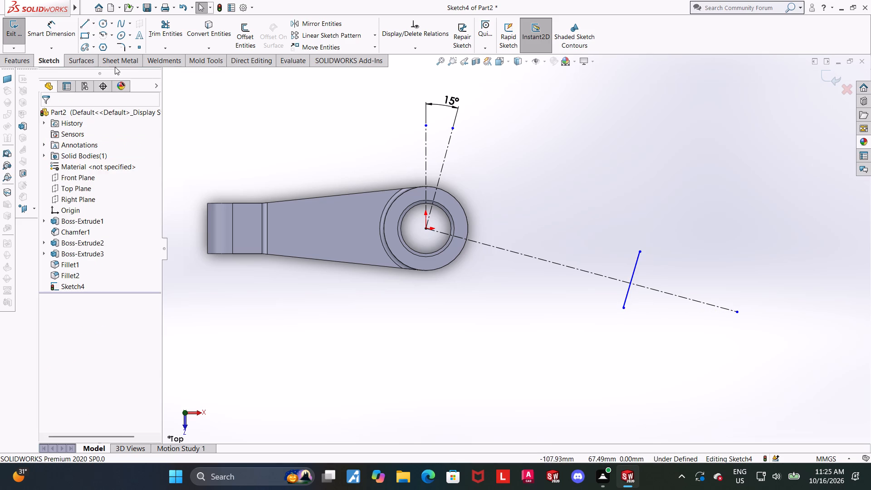
Sketch two lines, about 100 mm above and 90 mm below the long centerline, joining the bushing's outer circle to the short line's ends.
{"action": "left_click", "coordinate": [88, 21]}
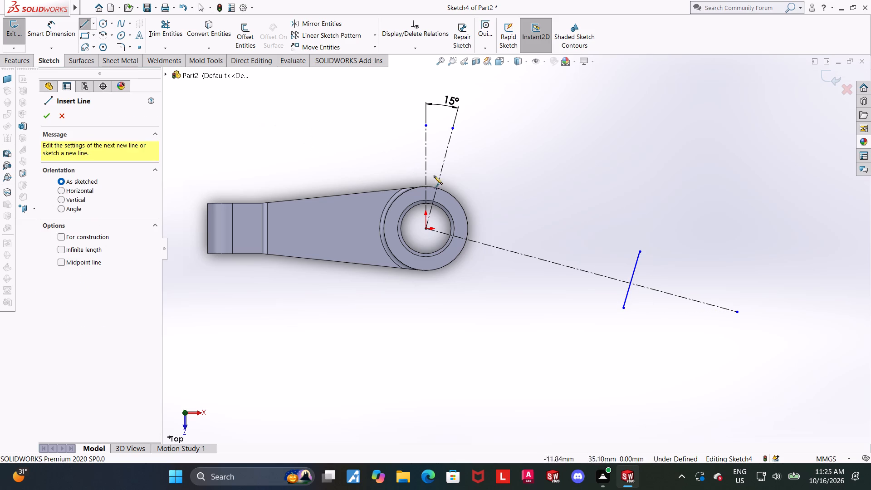
{"action": "left_click", "coordinate": [459, 201]}
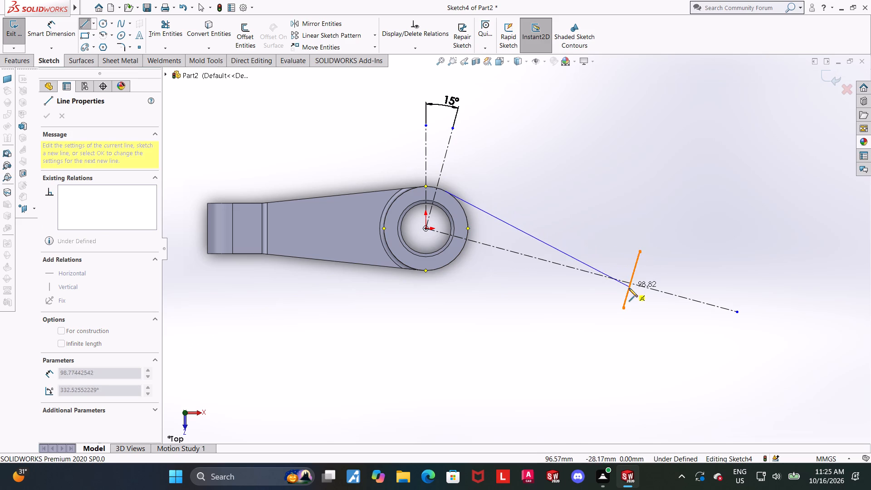
{"action": "left_click", "coordinate": [639, 252]}
{"action": "key", "text": "Escape"}
{"action": "key", "text": "Escape"}
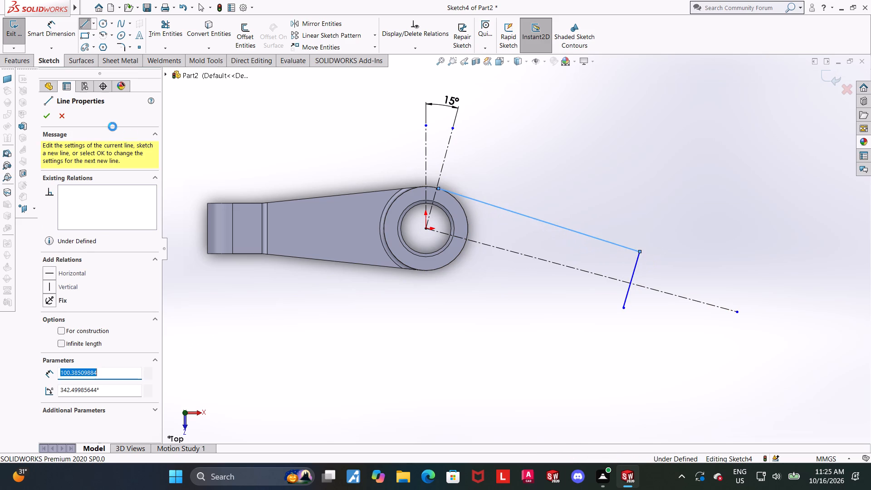
{"action": "key", "text": "Escape"}
{"action": "left_click", "coordinate": [82, 20]}
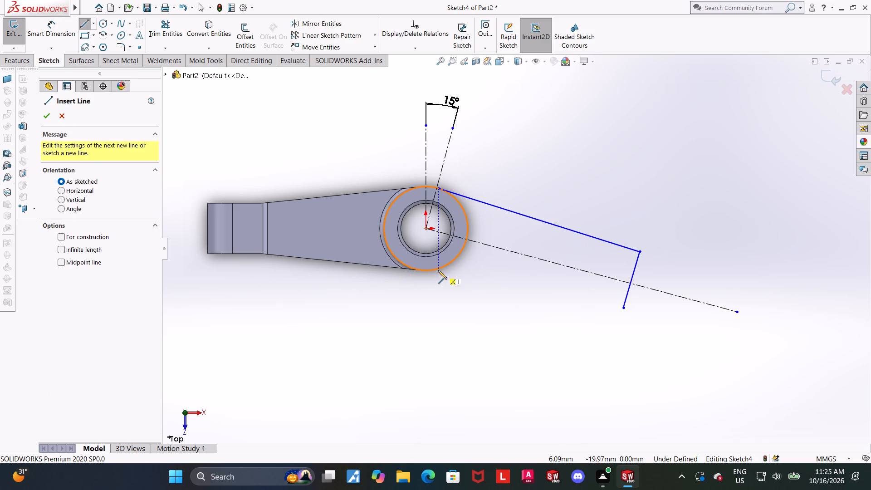
{"action": "left_click", "coordinate": [438, 270]}
{"action": "left_click", "coordinate": [621, 308]}
{"action": "key", "text": "Escape"}
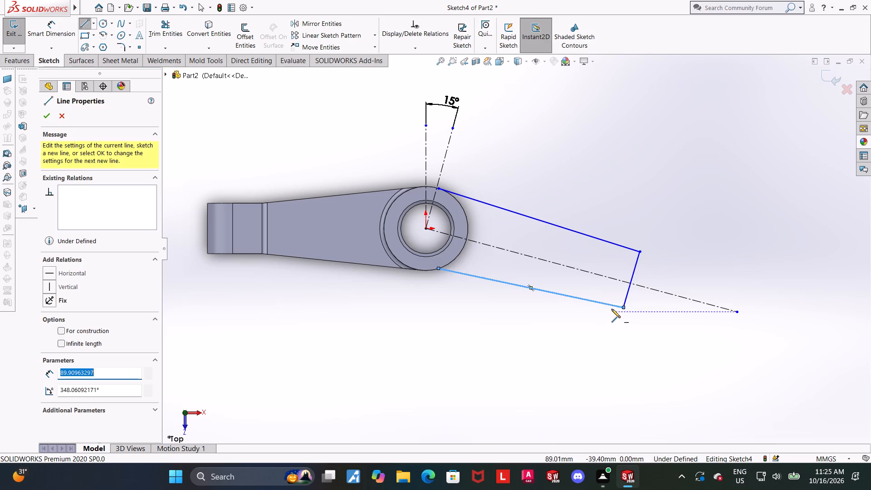
{"action": "key", "text": "Escape"}
Convert the bushing's 40 mm diameter outer circular edge into sketch geometry.
{"action": "scroll", "coordinate": [597, 316], "scroll_direction": "up", "scroll_amount": 1}
{"action": "scroll", "coordinate": [580, 306], "scroll_direction": "down", "scroll_amount": 1}
{"action": "scroll", "coordinate": [579, 306], "scroll_direction": "up", "scroll_amount": 1}
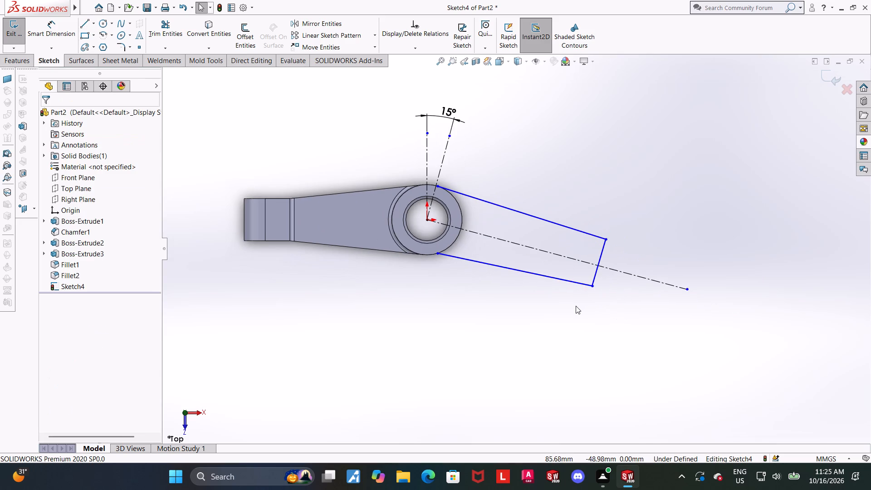
{"action": "scroll", "coordinate": [573, 306], "scroll_direction": "down", "scroll_amount": 2}
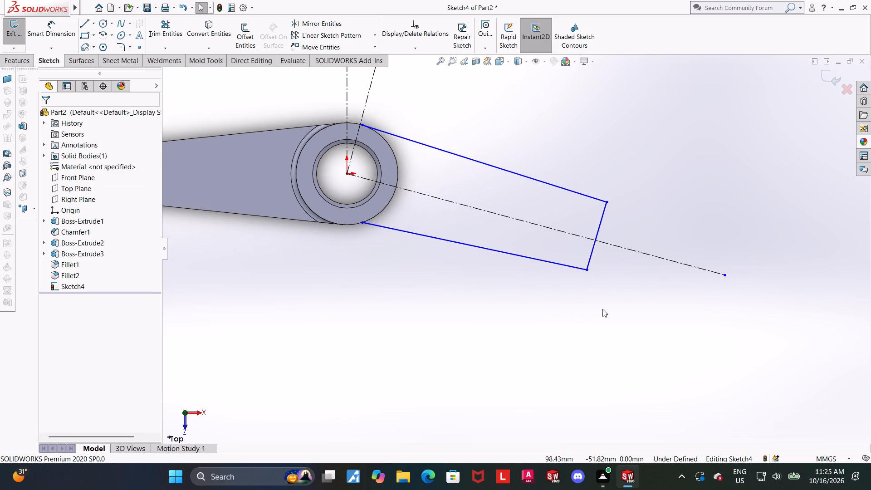
{"action": "scroll", "coordinate": [602, 309], "scroll_direction": "up", "scroll_amount": 1}
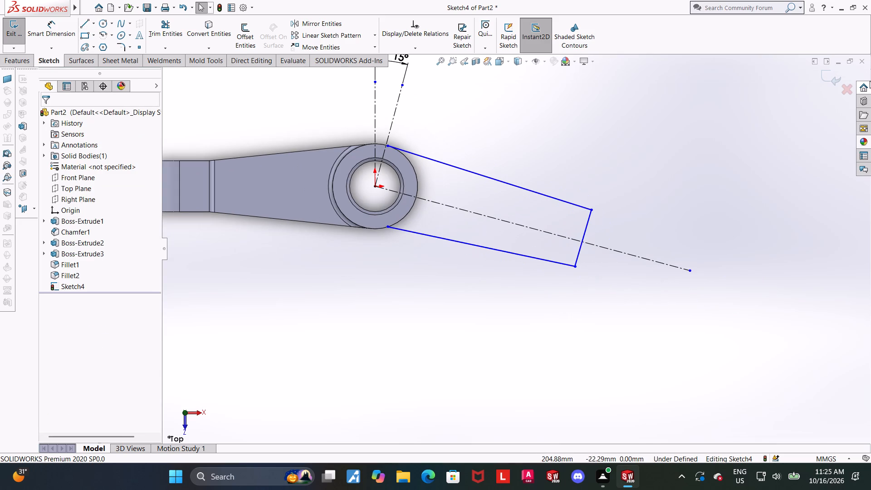
{"action": "scroll", "coordinate": [452, 217], "scroll_direction": "up", "scroll_amount": 1}
{"action": "scroll", "coordinate": [468, 219], "scroll_direction": "down", "scroll_amount": 4}
{"action": "key", "text": "Escape"}
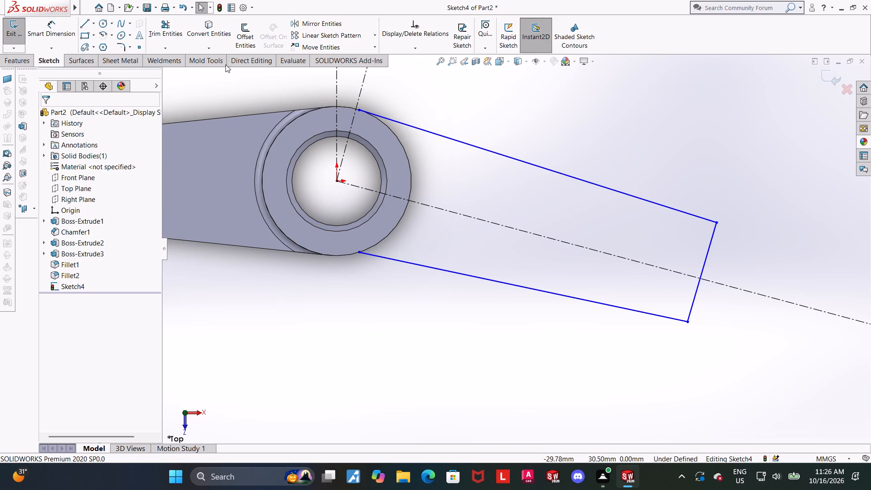
{"action": "left_click", "coordinate": [222, 31]}
{"action": "left_click", "coordinate": [406, 154]}
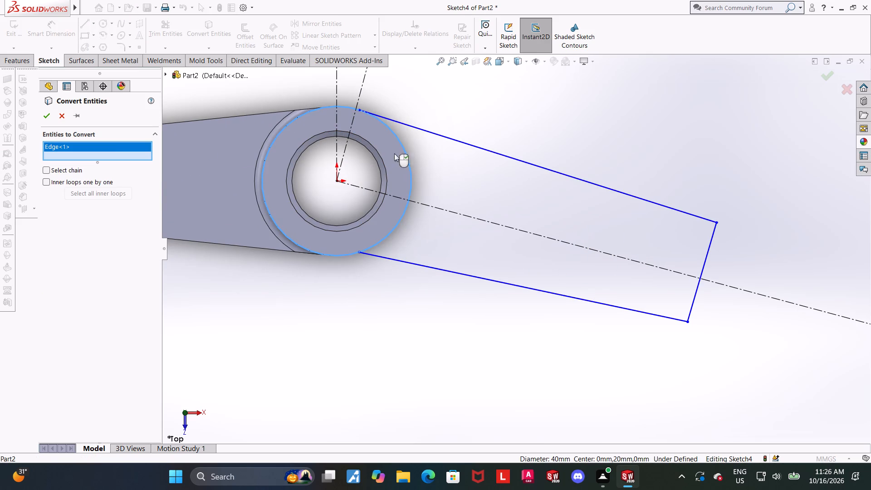
{"action": "left_click", "coordinate": [40, 111]}
{"action": "key", "text": "Escape"}
Trim away the portion of the converted circle on the existing arm's side using Power trim.
{"action": "left_click", "coordinate": [162, 37]}
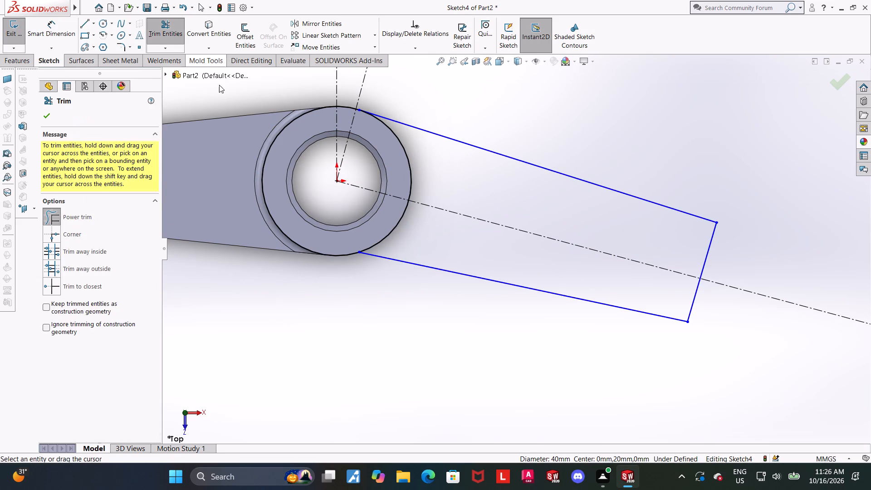
{"action": "left_click_drag", "start_coordinate": [279, 147], "coordinate": [230, 107]}
{"action": "scroll", "coordinate": [324, 176], "scroll_direction": "up", "scroll_amount": 2}
{"action": "key", "text": "Escape"}
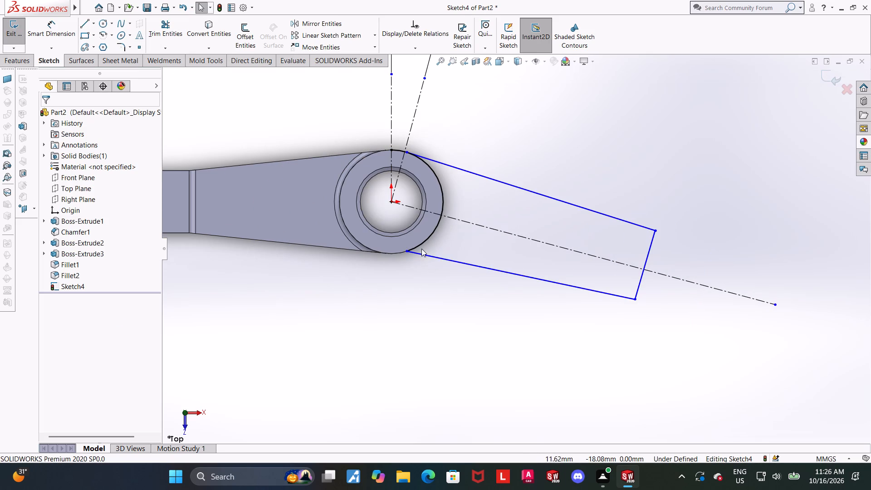
{"action": "scroll", "coordinate": [455, 256], "scroll_direction": "down", "scroll_amount": 2}
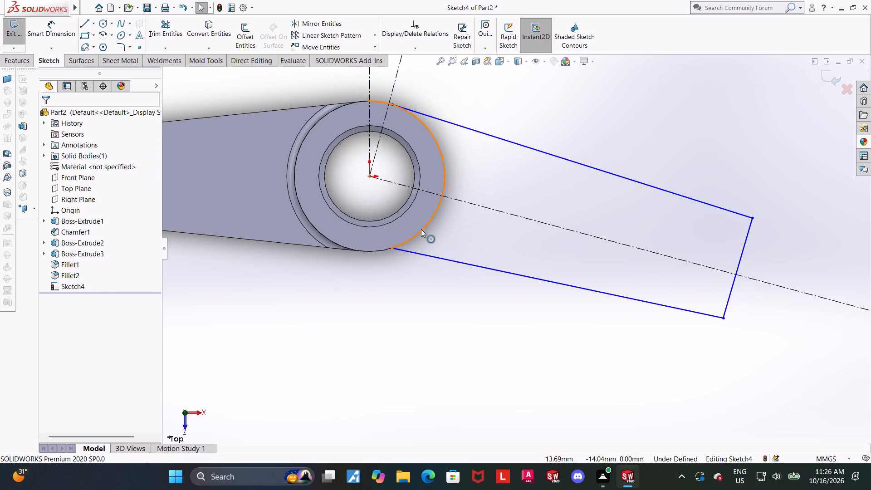
Make the lower and upper side lines of the new arm tangent to the converted bushing arc.
{"action": "left_click", "coordinate": [421, 229], "text": "ctrl"}
{"action": "left_click", "coordinate": [426, 256], "text": "ctrl"}
{"action": "left_click", "coordinate": [49, 280]}
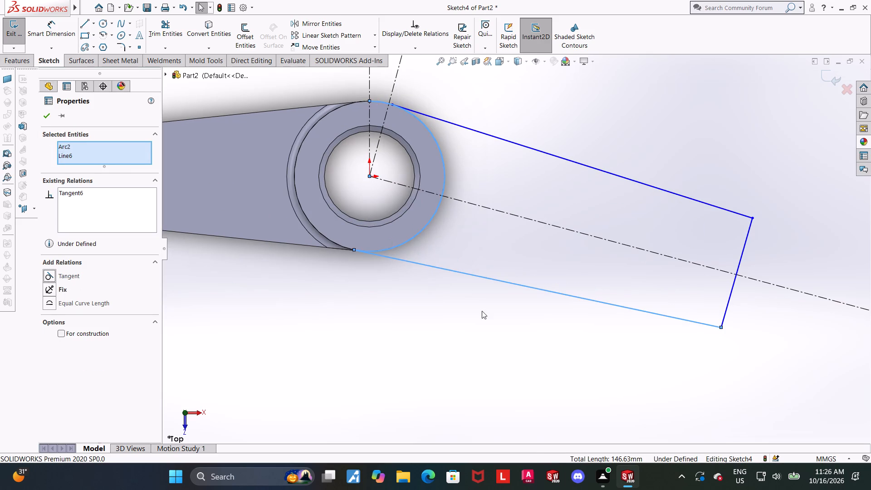
{"action": "left_click", "coordinate": [548, 321]}
{"action": "left_click", "coordinate": [418, 119], "text": "ctrl"}
{"action": "left_click", "coordinate": [427, 115], "text": "ctrl"}
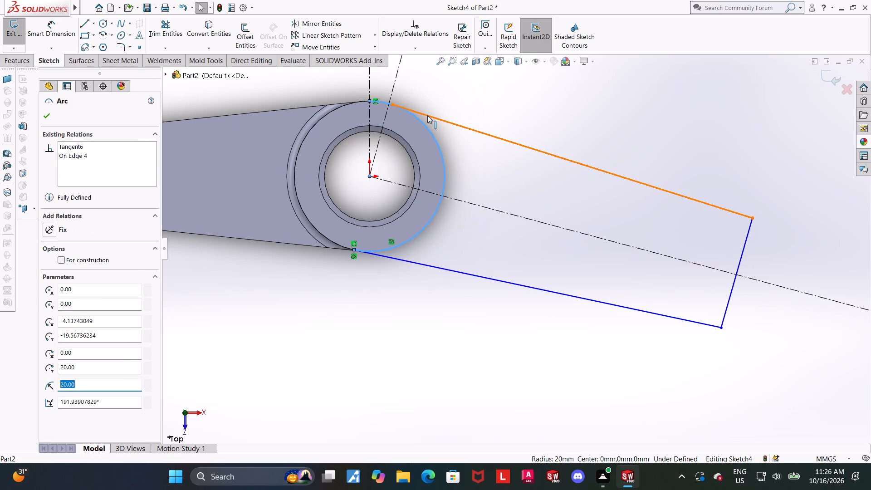
{"action": "left_click", "coordinate": [53, 274]}
{"action": "left_click", "coordinate": [444, 316]}
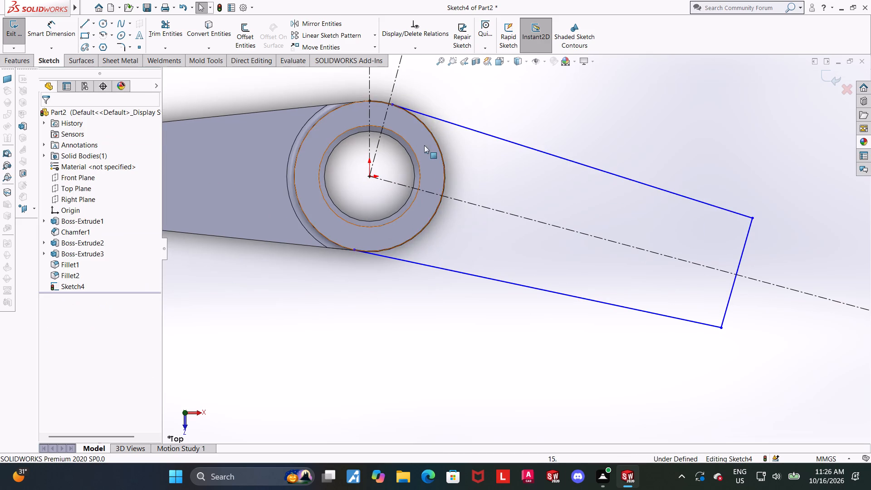
Trim the leftover arc pieces between the vertical centerline and the upper side line's tangent point using Power trim.
{"action": "scroll", "coordinate": [389, 102], "scroll_direction": "down", "scroll_amount": 3}
{"action": "left_click", "coordinate": [168, 25]}
{"action": "scroll", "coordinate": [473, 135], "scroll_direction": "down", "scroll_amount": 2}
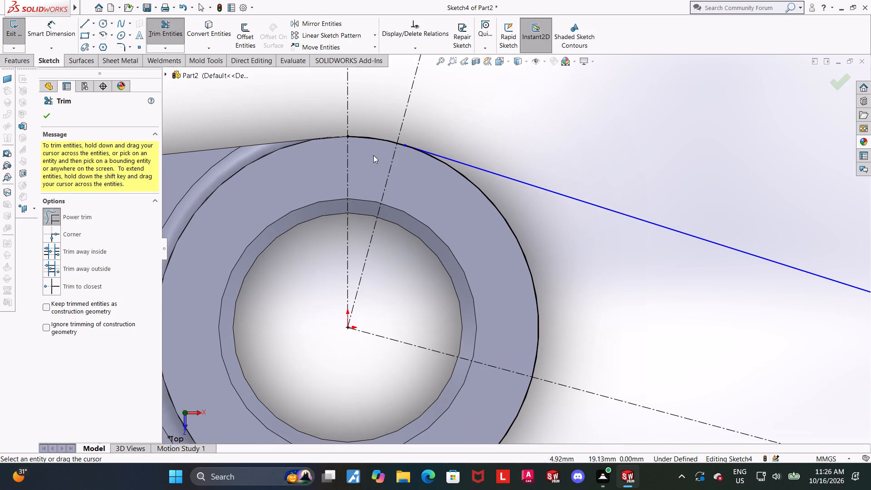
{"action": "left_click_drag", "start_coordinate": [366, 153], "coordinate": [371, 126]}
{"action": "scroll", "coordinate": [405, 133], "scroll_direction": "down", "scroll_amount": 5}
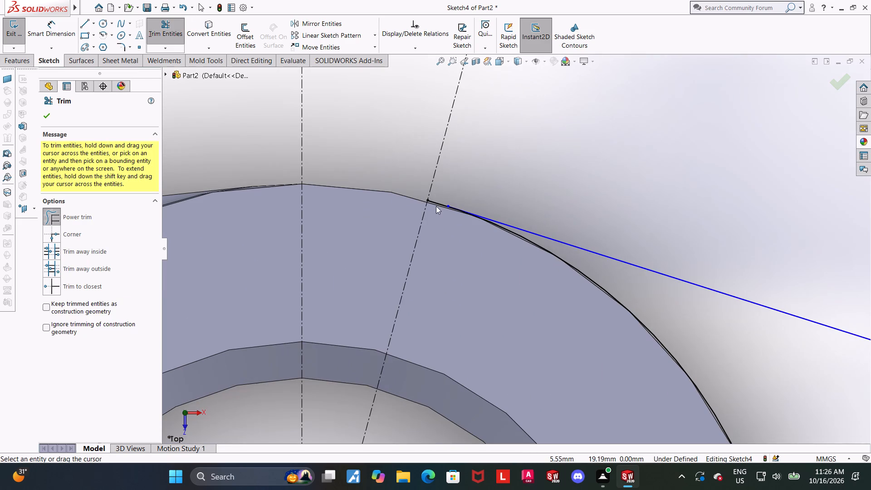
{"action": "left_click_drag", "start_coordinate": [436, 212], "coordinate": [447, 177]}
{"action": "scroll", "coordinate": [473, 216], "scroll_direction": "up", "scroll_amount": 15}
{"action": "scroll", "coordinate": [624, 331], "scroll_direction": "down", "scroll_amount": 3}
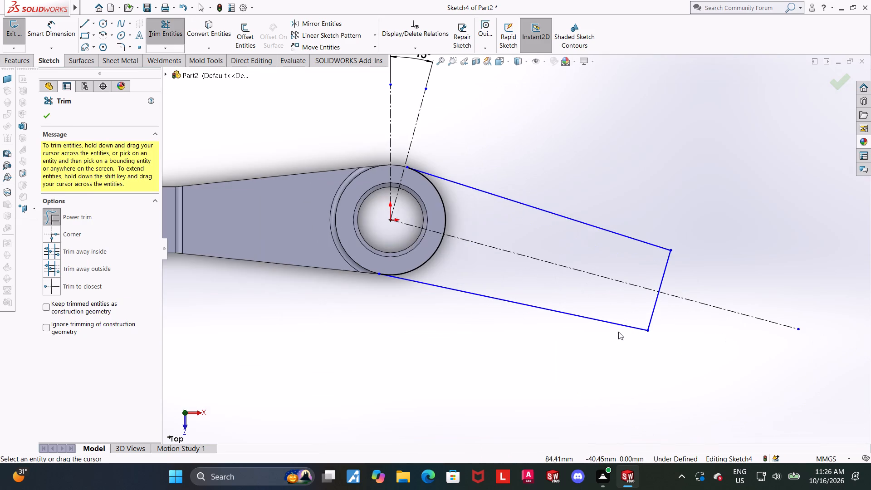
{"action": "key", "text": "Escape"}
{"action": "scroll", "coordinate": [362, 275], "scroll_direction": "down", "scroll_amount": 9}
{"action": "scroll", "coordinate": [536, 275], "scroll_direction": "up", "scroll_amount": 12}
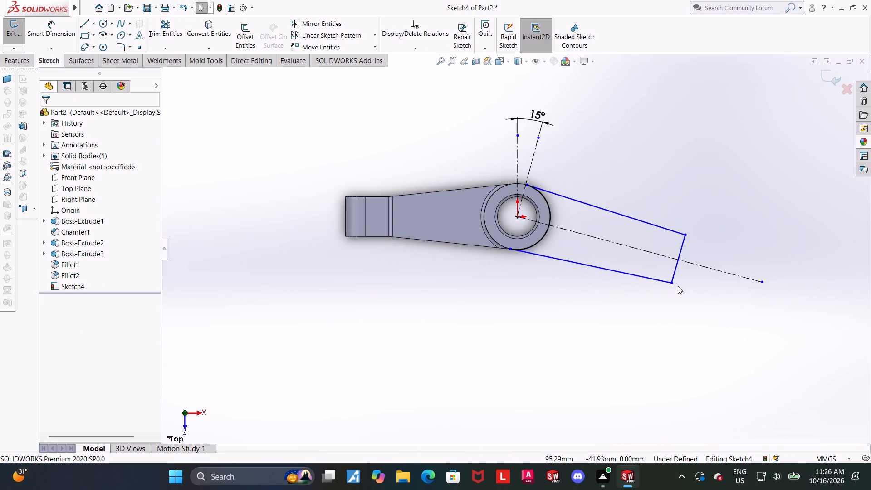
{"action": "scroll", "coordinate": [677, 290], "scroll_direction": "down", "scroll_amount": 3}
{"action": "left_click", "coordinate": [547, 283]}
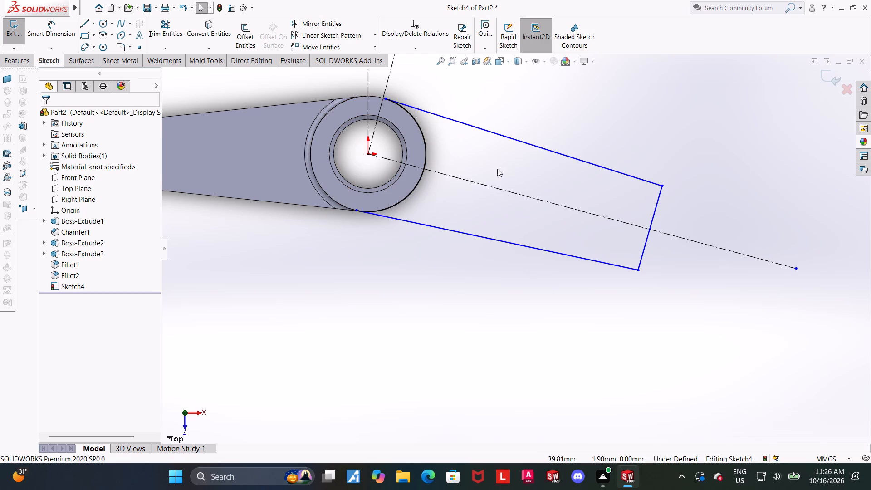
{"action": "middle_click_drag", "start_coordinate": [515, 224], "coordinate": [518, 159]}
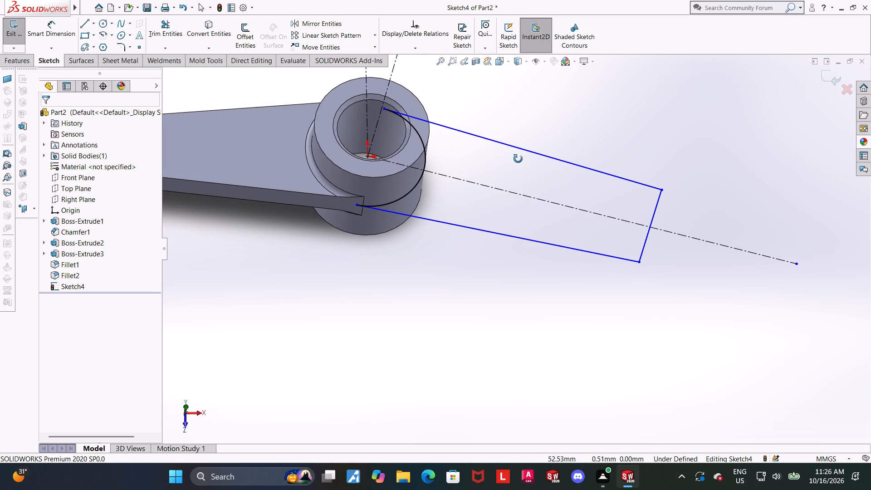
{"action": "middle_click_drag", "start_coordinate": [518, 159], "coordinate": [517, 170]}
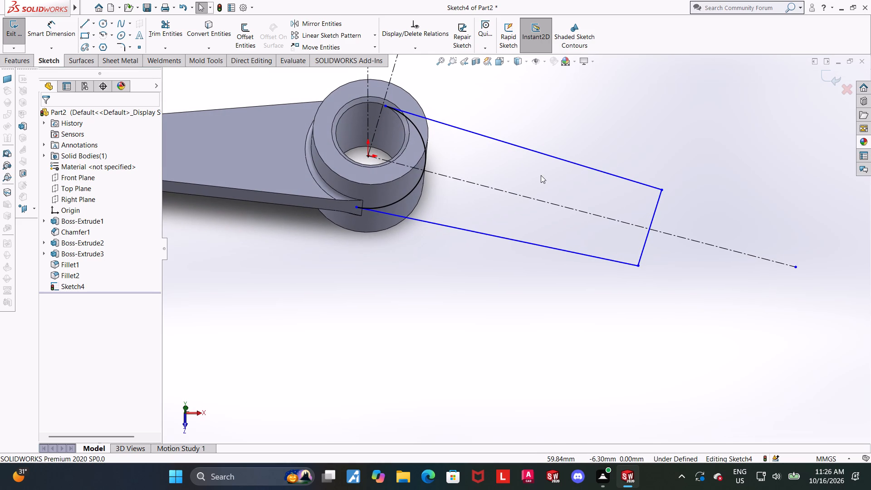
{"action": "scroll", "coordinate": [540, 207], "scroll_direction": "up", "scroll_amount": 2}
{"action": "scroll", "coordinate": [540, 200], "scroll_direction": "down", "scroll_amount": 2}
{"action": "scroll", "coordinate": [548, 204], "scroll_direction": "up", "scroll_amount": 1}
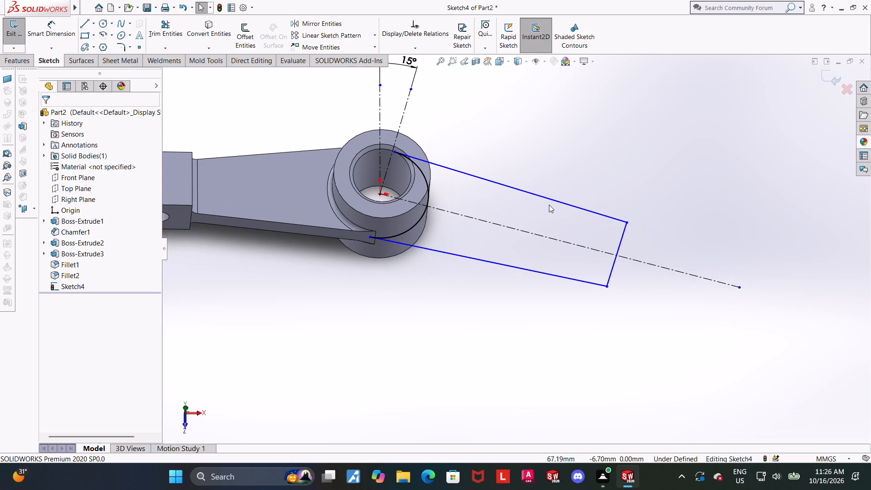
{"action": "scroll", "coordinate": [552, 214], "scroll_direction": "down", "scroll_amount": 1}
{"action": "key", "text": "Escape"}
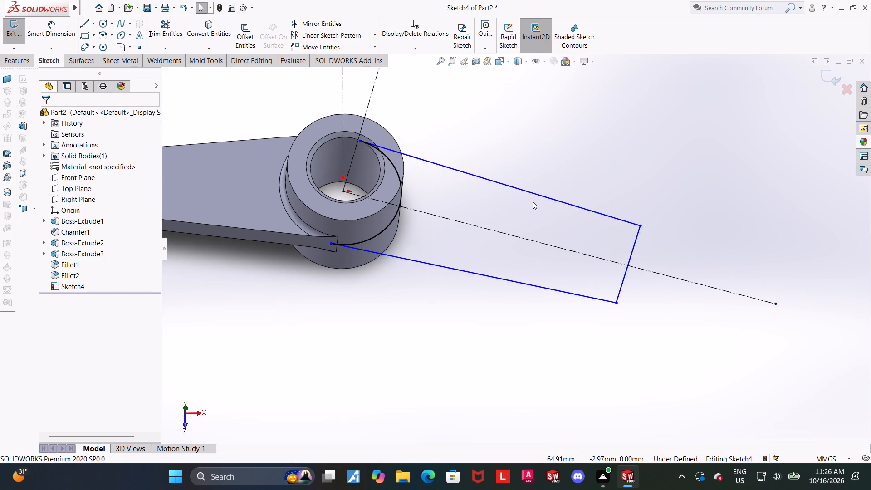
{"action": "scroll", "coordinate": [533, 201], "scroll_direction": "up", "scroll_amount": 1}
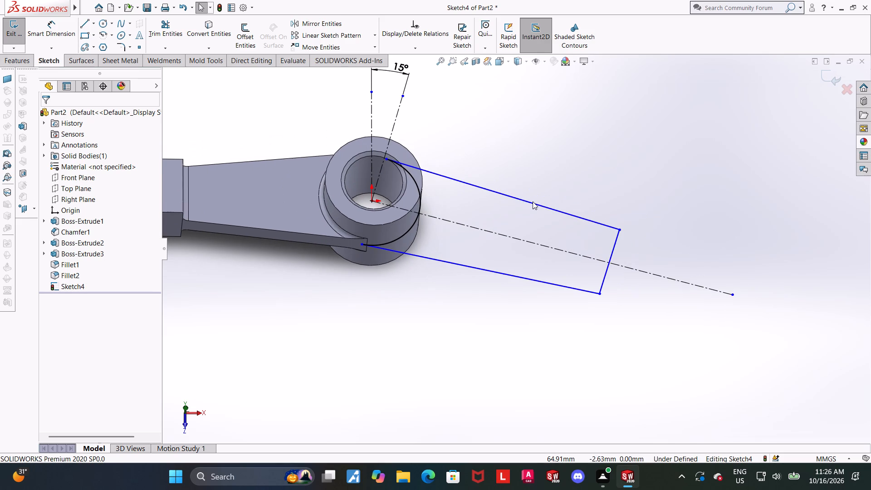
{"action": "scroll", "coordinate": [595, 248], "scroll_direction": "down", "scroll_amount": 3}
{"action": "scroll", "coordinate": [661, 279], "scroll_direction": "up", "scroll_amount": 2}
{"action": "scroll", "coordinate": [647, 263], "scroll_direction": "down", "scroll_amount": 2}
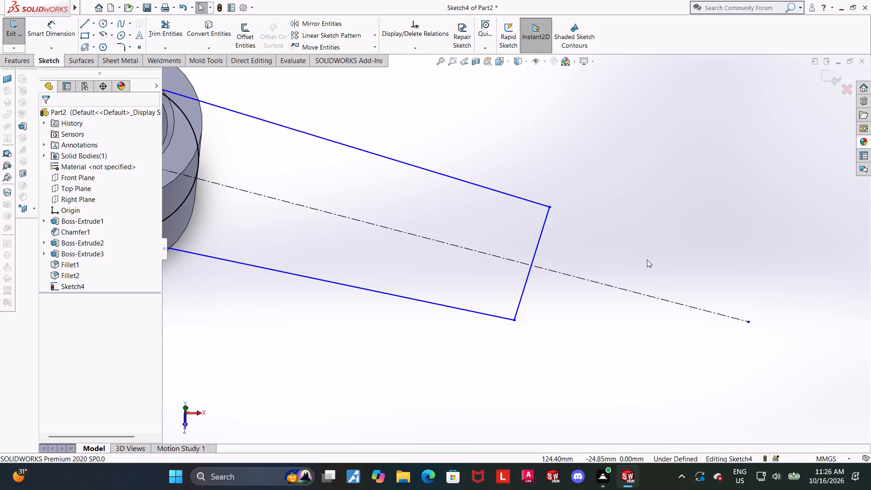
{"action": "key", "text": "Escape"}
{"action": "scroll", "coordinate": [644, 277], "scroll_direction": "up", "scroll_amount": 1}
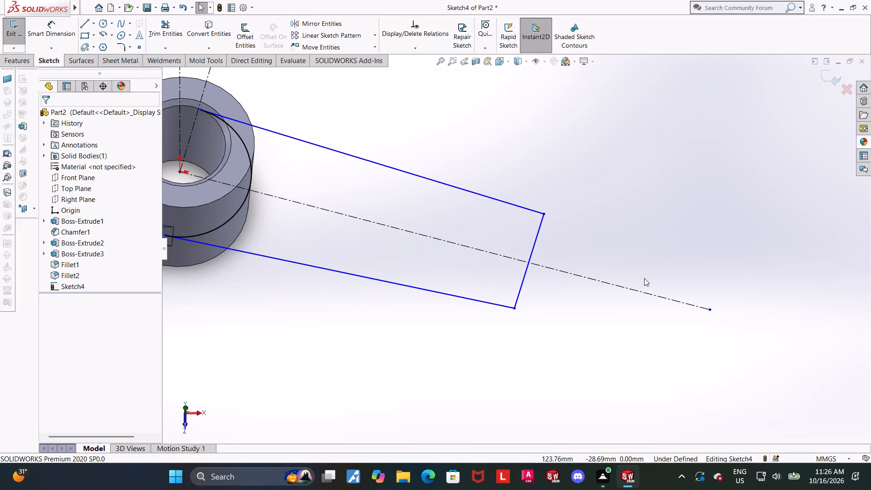
Dimension the short end line of the new arm to a length of 24 mm.
{"action": "scroll", "coordinate": [548, 278], "scroll_direction": "down", "scroll_amount": 1}
{"action": "left_click", "coordinate": [48, 24]}
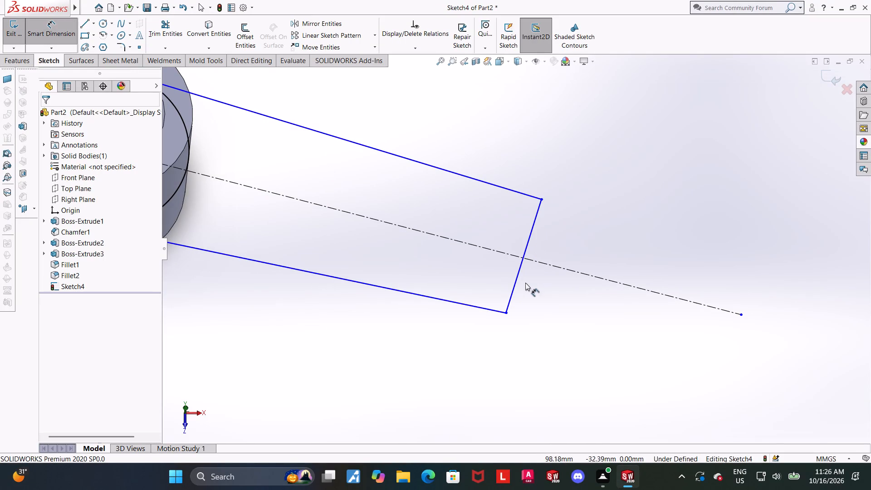
{"action": "left_click", "coordinate": [517, 283]}
{"action": "left_click", "coordinate": [570, 336]}
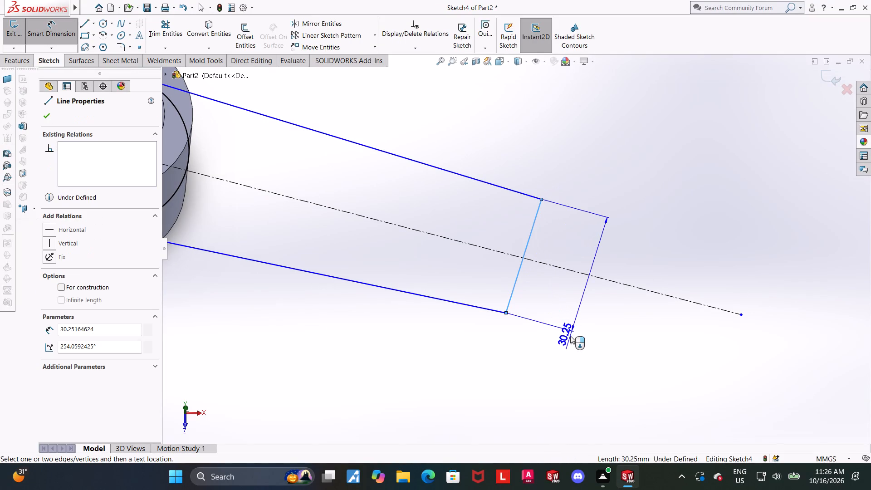
{"action": "type", "text": "24"}
{"action": "key", "text": "Return"}
{"action": "key", "text": "Escape"}
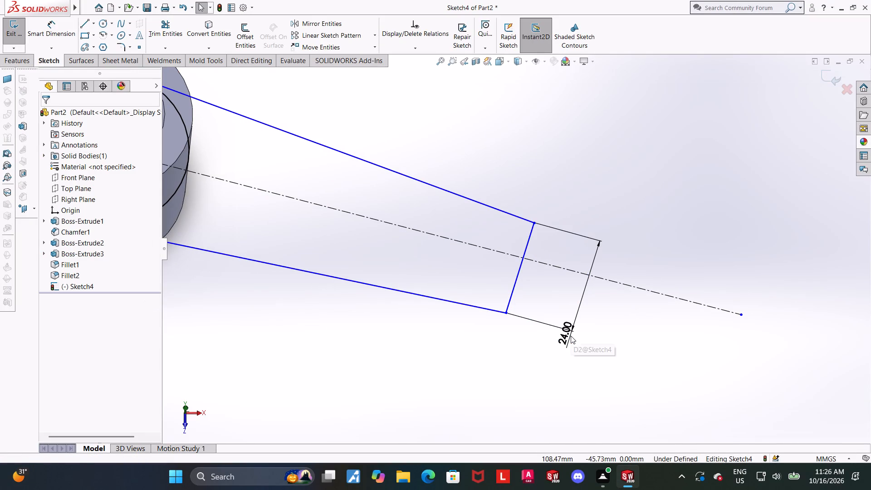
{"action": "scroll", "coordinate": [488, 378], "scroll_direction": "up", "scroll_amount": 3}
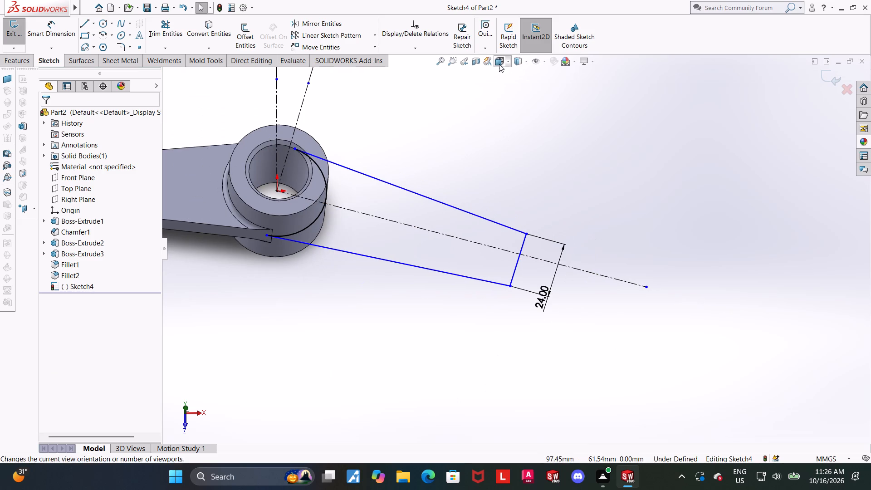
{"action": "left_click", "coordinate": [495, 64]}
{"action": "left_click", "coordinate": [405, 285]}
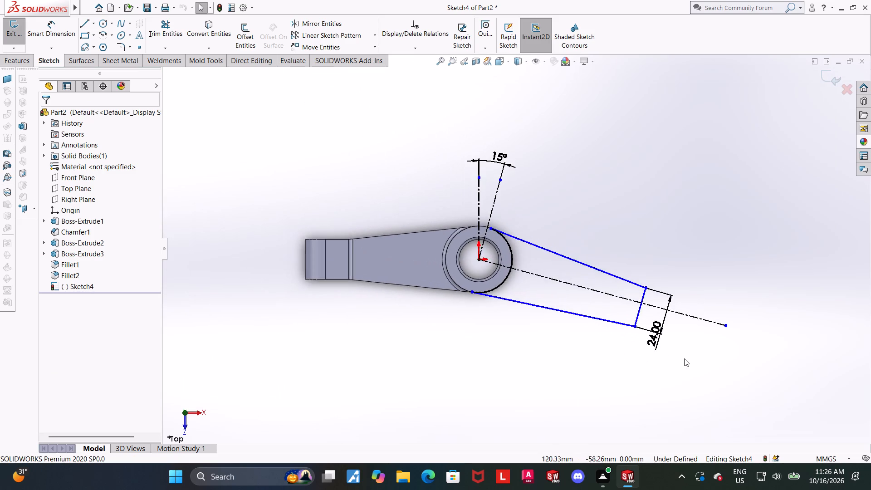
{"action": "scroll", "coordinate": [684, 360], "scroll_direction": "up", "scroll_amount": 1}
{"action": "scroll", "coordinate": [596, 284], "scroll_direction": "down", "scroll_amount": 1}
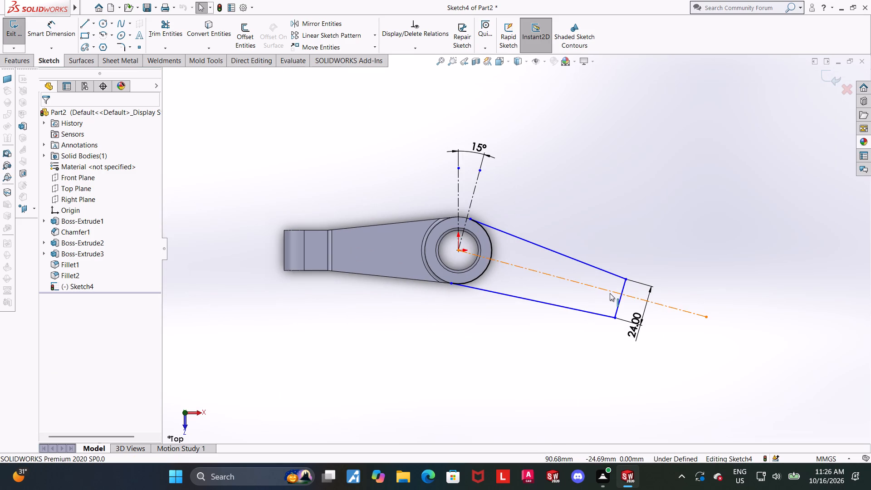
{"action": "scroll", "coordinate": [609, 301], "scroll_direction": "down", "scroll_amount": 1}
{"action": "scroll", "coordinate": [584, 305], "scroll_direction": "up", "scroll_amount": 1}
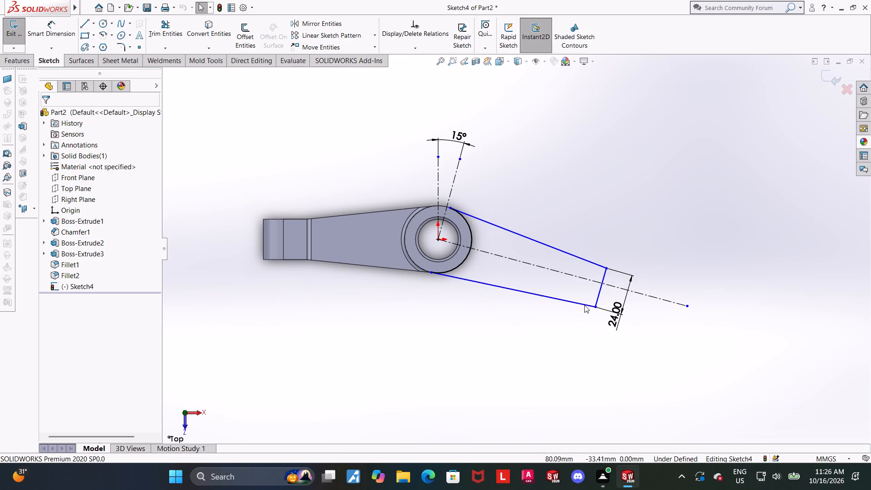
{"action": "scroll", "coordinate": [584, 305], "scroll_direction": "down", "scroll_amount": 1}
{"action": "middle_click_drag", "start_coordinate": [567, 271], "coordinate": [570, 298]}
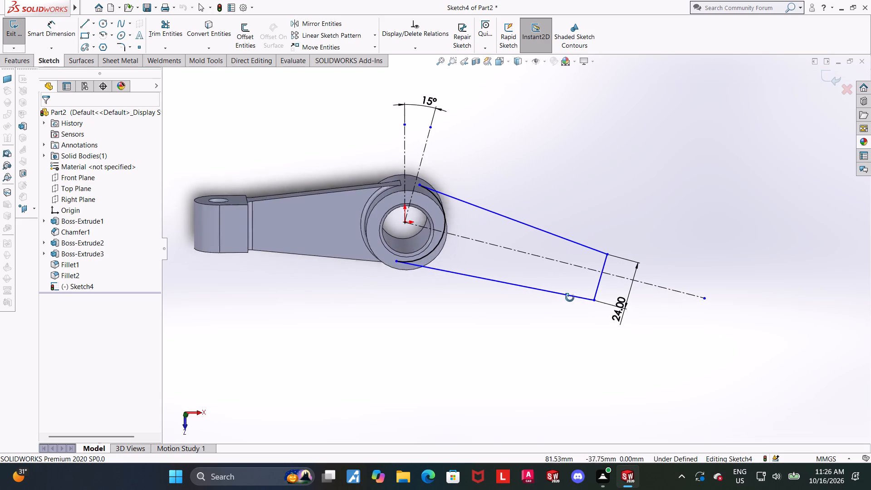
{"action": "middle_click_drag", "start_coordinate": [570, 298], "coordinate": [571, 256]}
In the Top view, sketch a centerline about 50 mm long across the long centerline, just beyond the arm's short end line.
{"action": "left_click", "coordinate": [499, 62]}
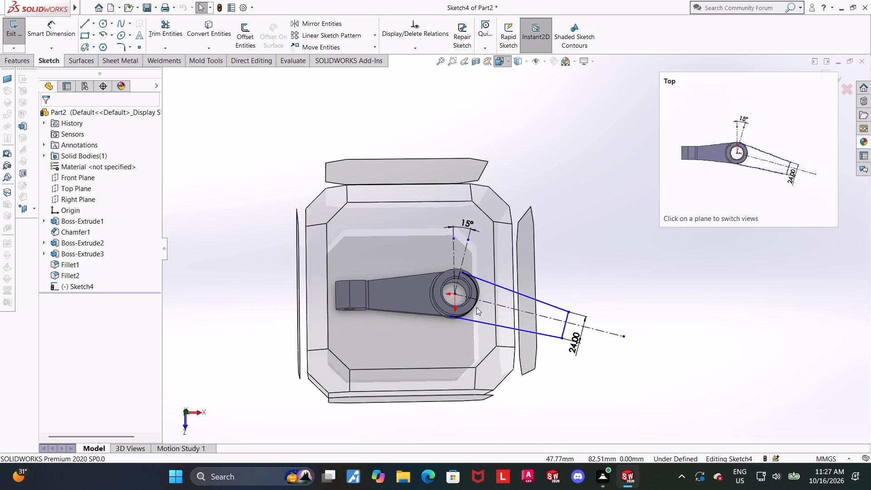
{"action": "left_click", "coordinate": [476, 307]}
{"action": "scroll", "coordinate": [670, 336], "scroll_direction": "down", "scroll_amount": 2}
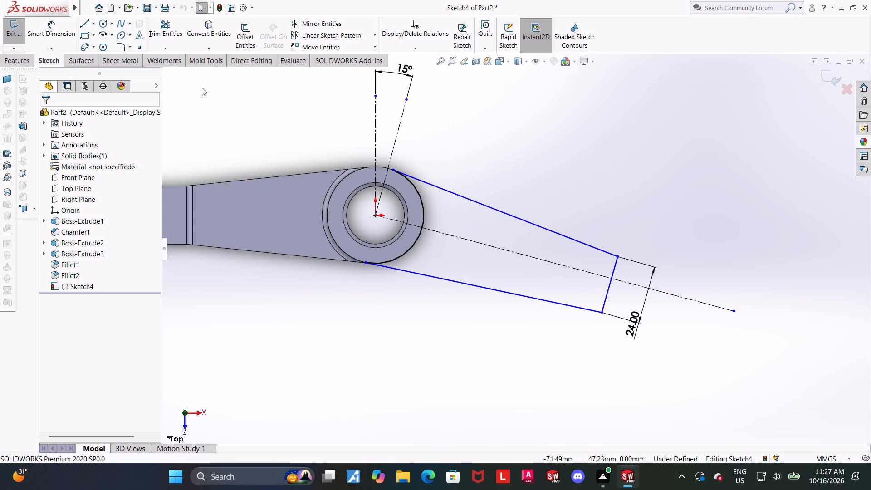
{"action": "left_click", "coordinate": [93, 22]}
{"action": "left_click", "coordinate": [93, 45]}
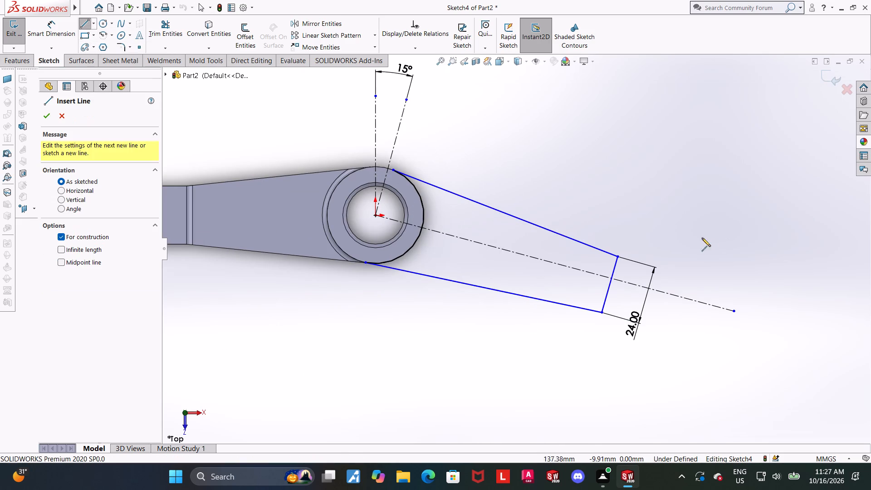
{"action": "left_click", "coordinate": [667, 236]}
{"action": "left_click", "coordinate": [638, 353]}
{"action": "key", "text": "Escape"}
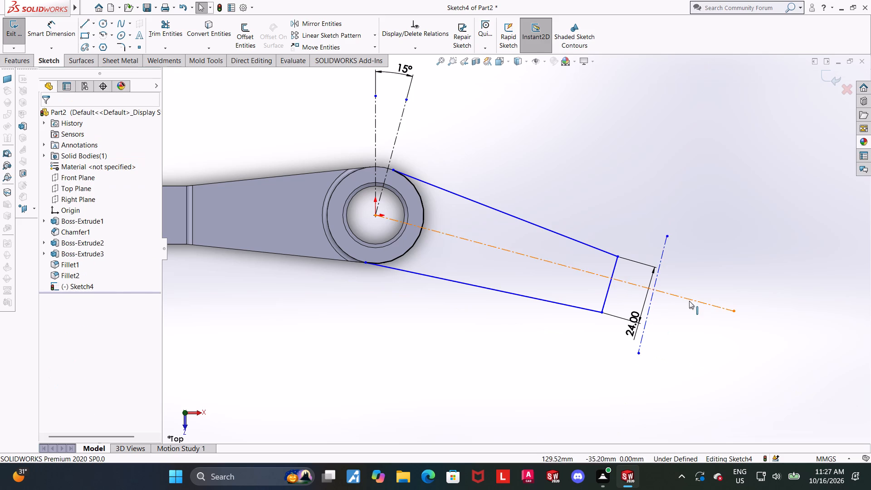
Make the new short centerline perpendicular to the long angled centerline.
{"action": "left_click", "coordinate": [689, 301]}
{"action": "left_click", "coordinate": [663, 257], "text": "ctrl"}
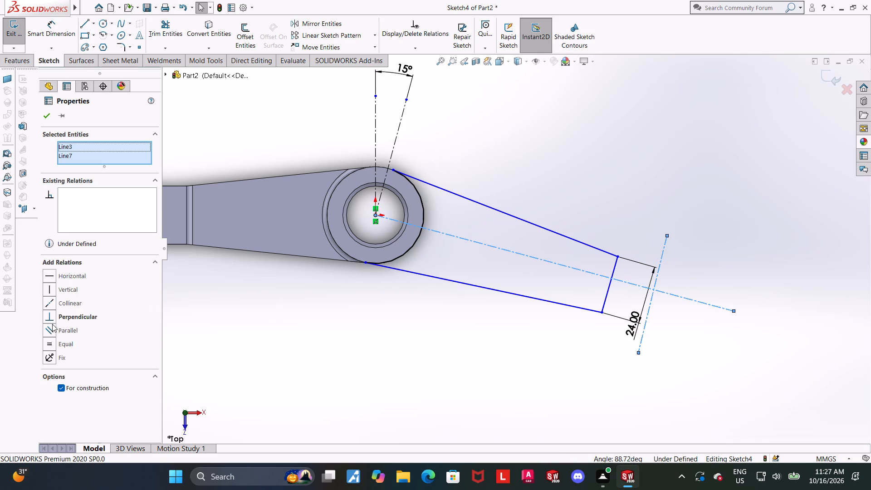
{"action": "left_click", "coordinate": [48, 320]}
{"action": "key", "text": "Escape"}
{"action": "key", "text": "Escape"}
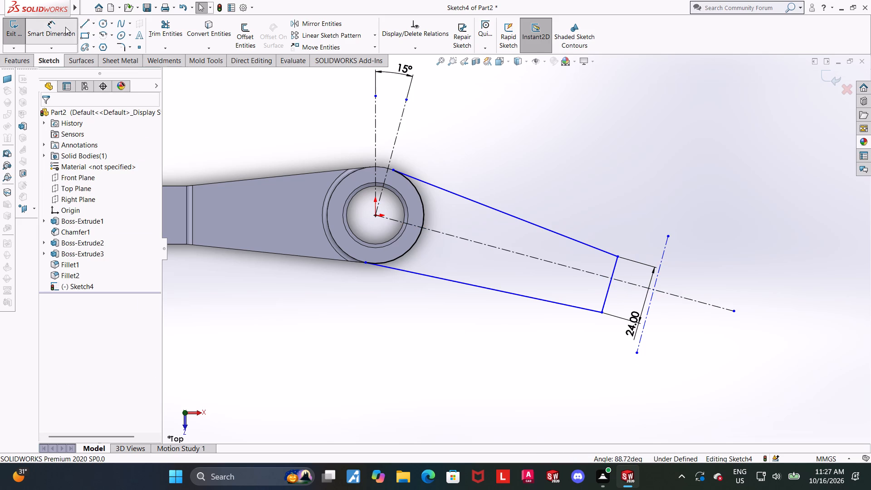
Dimension the distance from the origin to the perpendicular centerline as 80 mm.
{"action": "left_click", "coordinate": [65, 27]}
{"action": "left_click", "coordinate": [375, 216]}
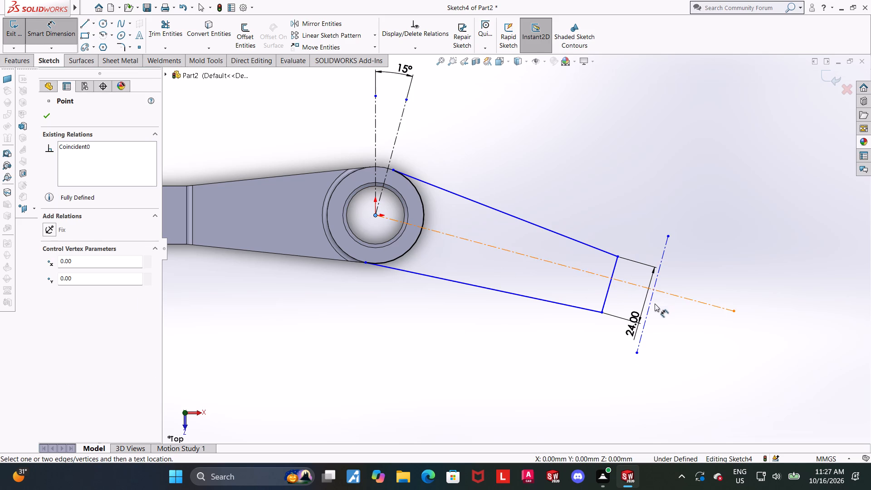
{"action": "left_click", "coordinate": [652, 304]}
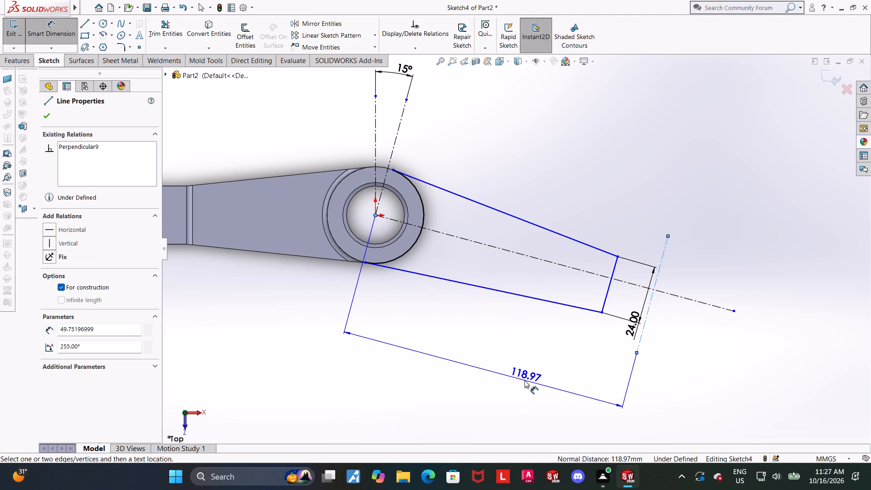
{"action": "left_click", "coordinate": [524, 380]}
{"action": "type", "text": "80"}
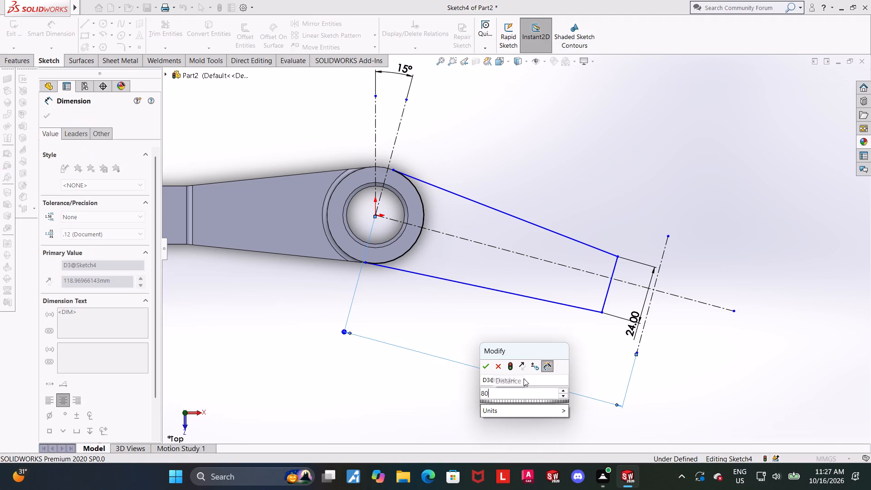
{"action": "key", "text": "Return"}
{"action": "key", "text": "Escape"}
{"action": "key", "text": "Escape"}
Move the arm's short end line toward the bushing, to just inside the perpendicular centerline.
{"action": "left_click", "coordinate": [609, 338]}
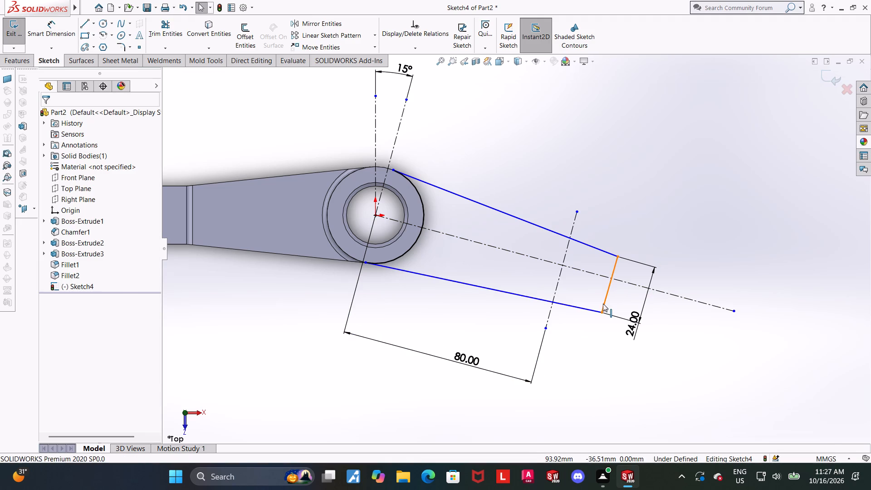
{"action": "left_click_drag", "start_coordinate": [603, 304], "coordinate": [536, 261]}
{"action": "left_click", "coordinate": [681, 340]}
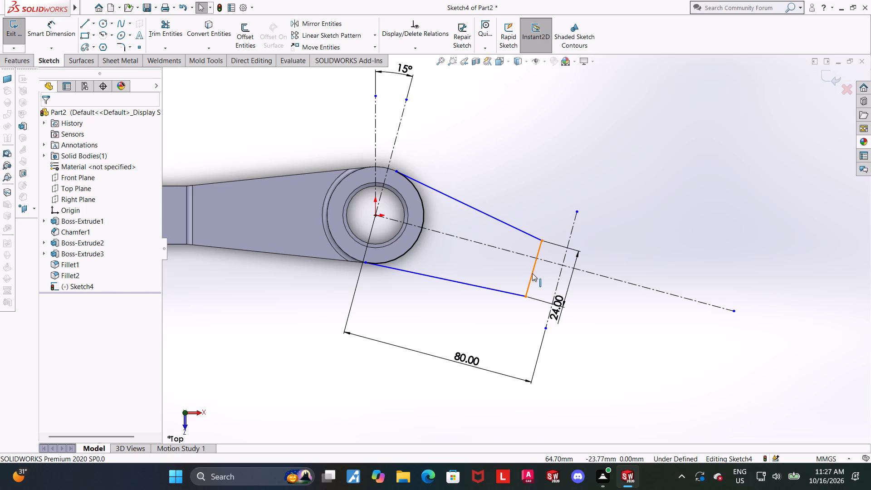
Make the midpoint of the arm's short end line coincident with the long angled centerline.
{"action": "left_click", "coordinate": [532, 269]}
{"action": "left_click", "coordinate": [528, 257], "text": "ctrl"}
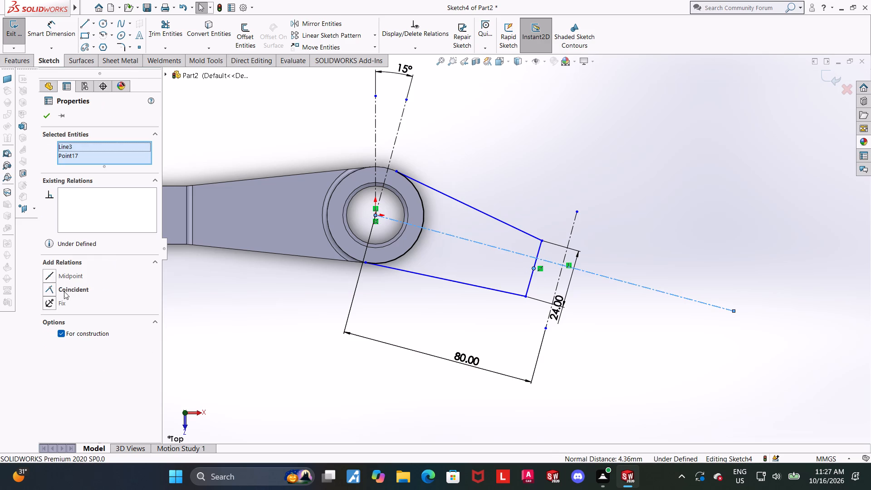
{"action": "left_click", "coordinate": [53, 292]}
{"action": "left_click", "coordinate": [619, 329]}
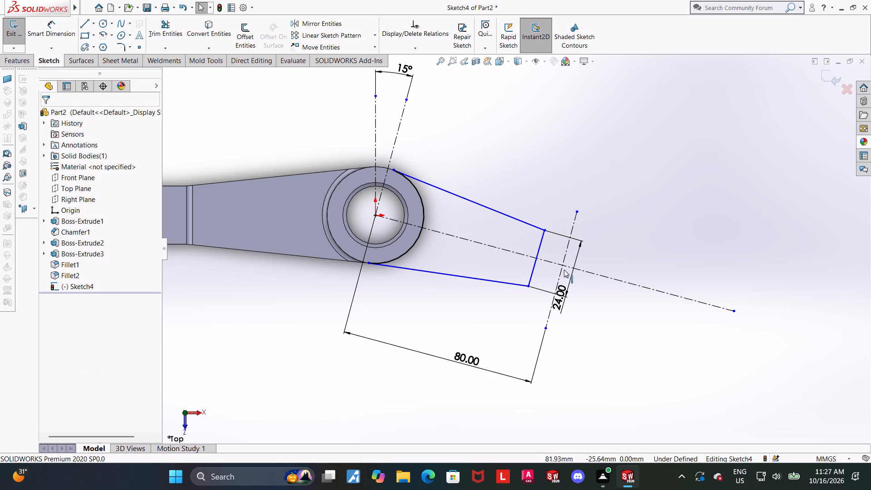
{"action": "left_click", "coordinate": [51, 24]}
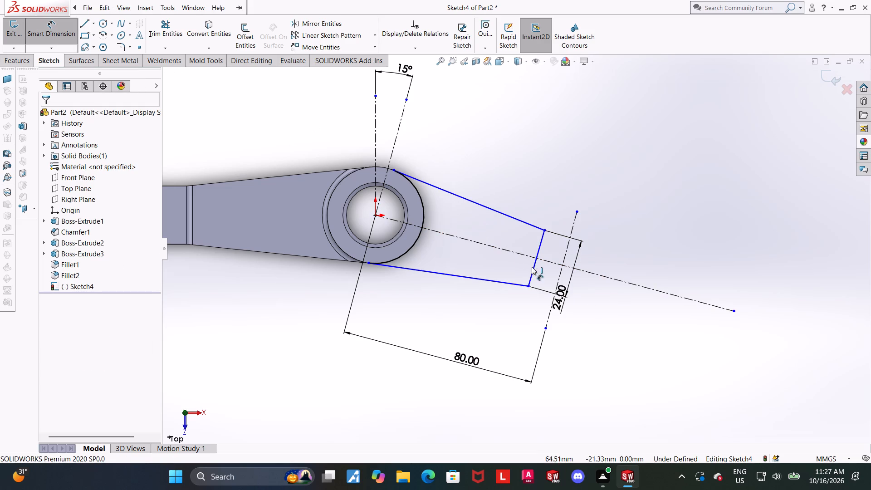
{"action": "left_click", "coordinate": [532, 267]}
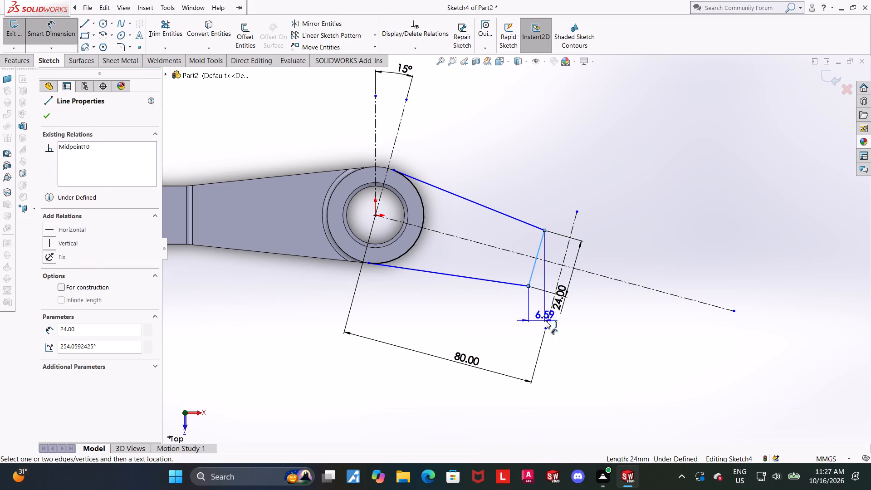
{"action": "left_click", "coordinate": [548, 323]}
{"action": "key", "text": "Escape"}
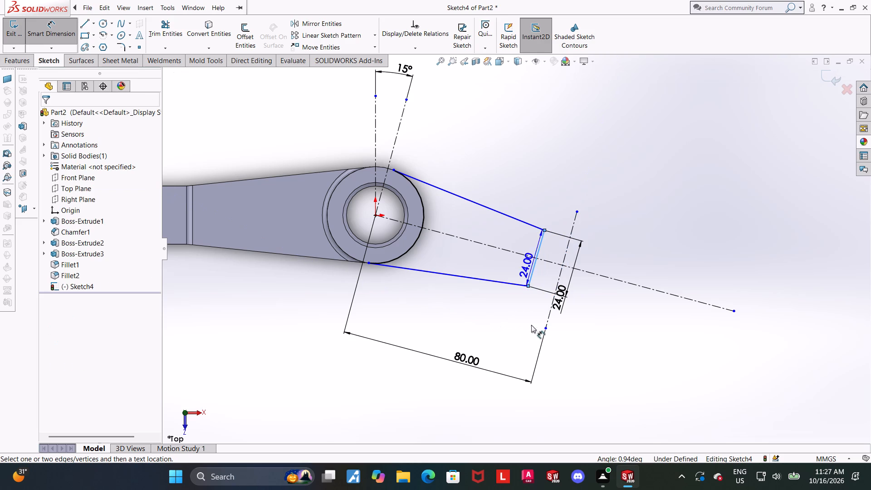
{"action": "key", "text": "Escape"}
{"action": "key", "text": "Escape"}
Move the end line's 24 mm dimension outward, beyond the perpendicular centerline.
{"action": "middle_click_drag", "start_coordinate": [597, 328], "coordinate": [593, 304]}
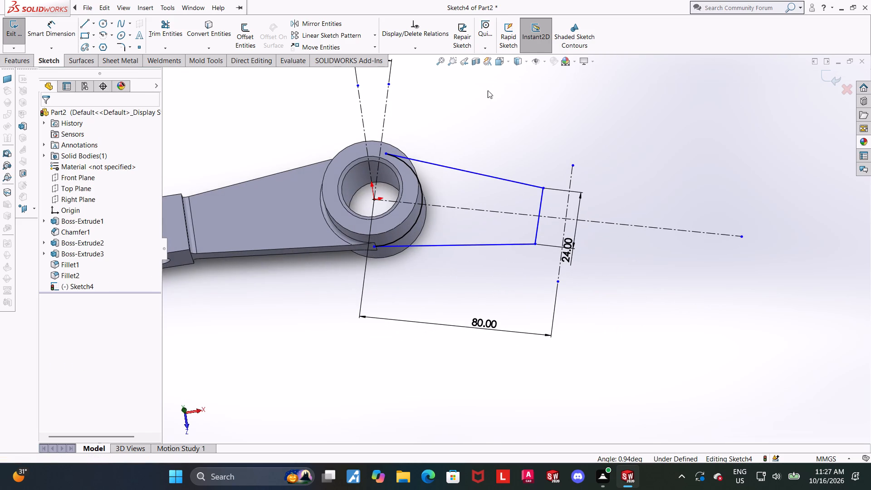
{"action": "left_click", "coordinate": [498, 64]}
{"action": "left_click", "coordinate": [419, 276]}
{"action": "scroll", "coordinate": [710, 307], "scroll_direction": "up", "scroll_amount": 1}
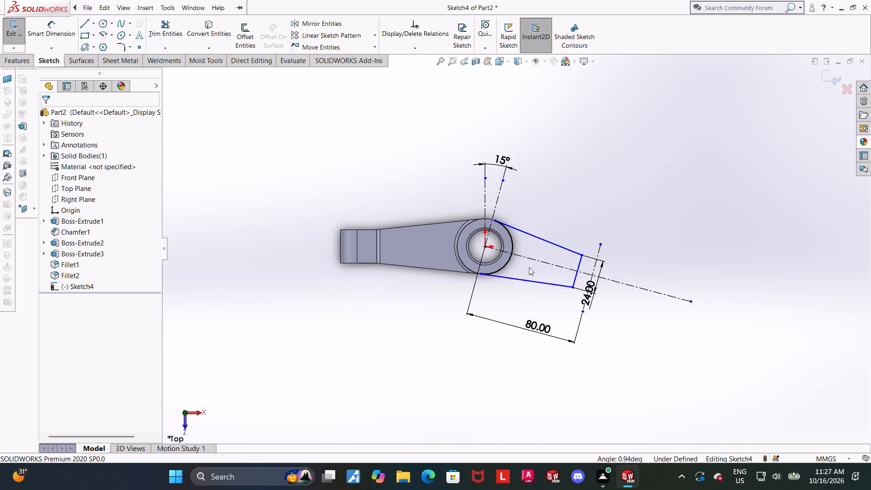
{"action": "scroll", "coordinate": [522, 264], "scroll_direction": "down", "scroll_amount": 4}
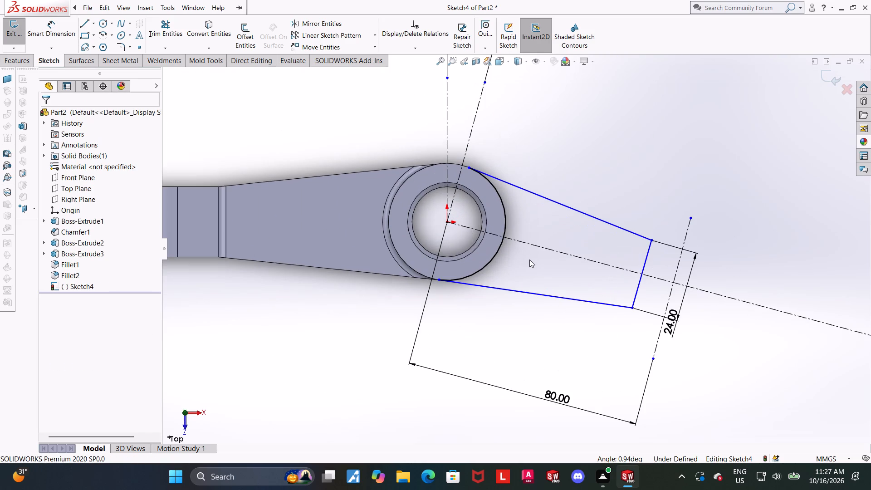
{"action": "scroll", "coordinate": [529, 260], "scroll_direction": "up", "scroll_amount": 1}
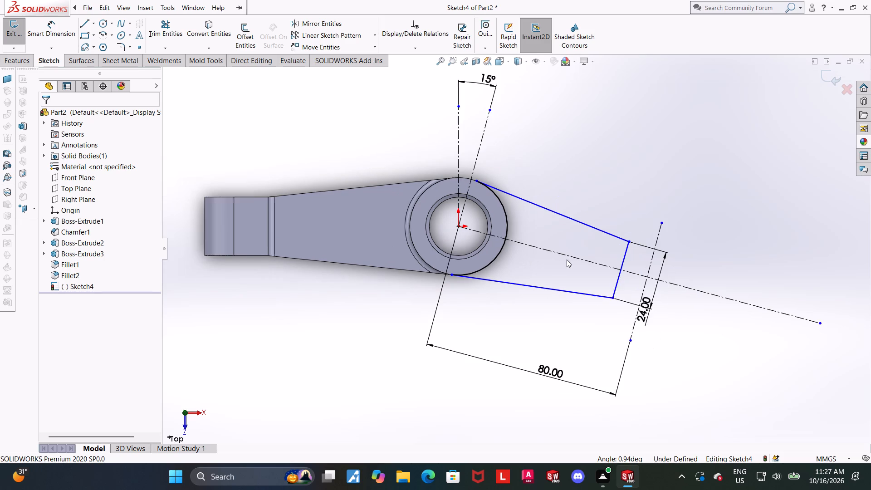
{"action": "scroll", "coordinate": [569, 260], "scroll_direction": "down", "scroll_amount": 1}
{"action": "key", "text": "Escape"}
{"action": "scroll", "coordinate": [580, 261], "scroll_direction": "up", "scroll_amount": 1}
{"action": "left_click_drag", "start_coordinate": [632, 309], "coordinate": [661, 315]}
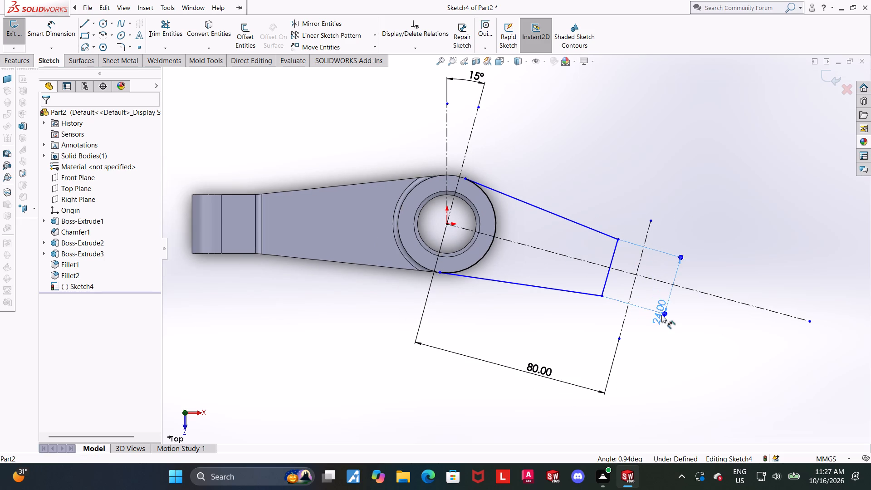
{"action": "left_click_drag", "start_coordinate": [661, 315], "coordinate": [686, 325]}
{"action": "left_click", "coordinate": [765, 360]}
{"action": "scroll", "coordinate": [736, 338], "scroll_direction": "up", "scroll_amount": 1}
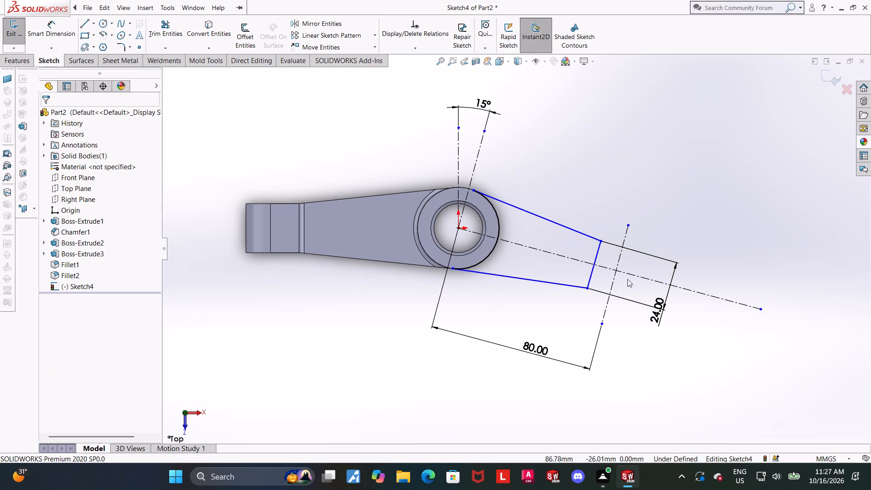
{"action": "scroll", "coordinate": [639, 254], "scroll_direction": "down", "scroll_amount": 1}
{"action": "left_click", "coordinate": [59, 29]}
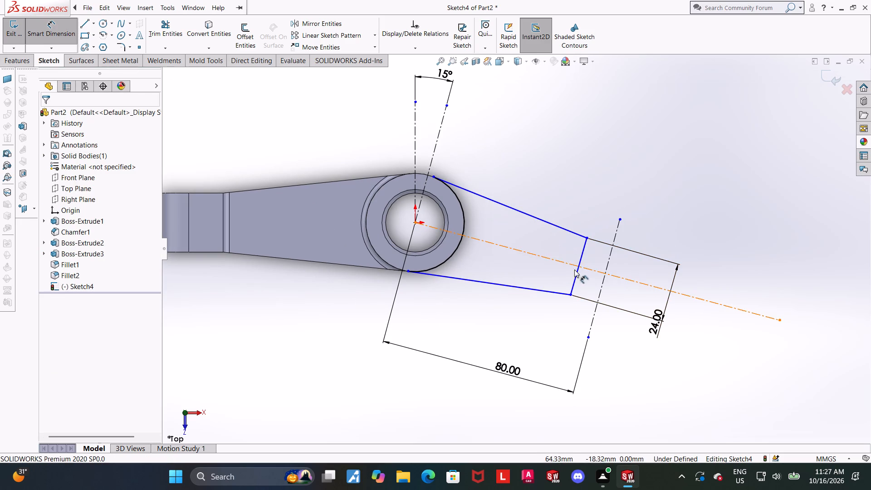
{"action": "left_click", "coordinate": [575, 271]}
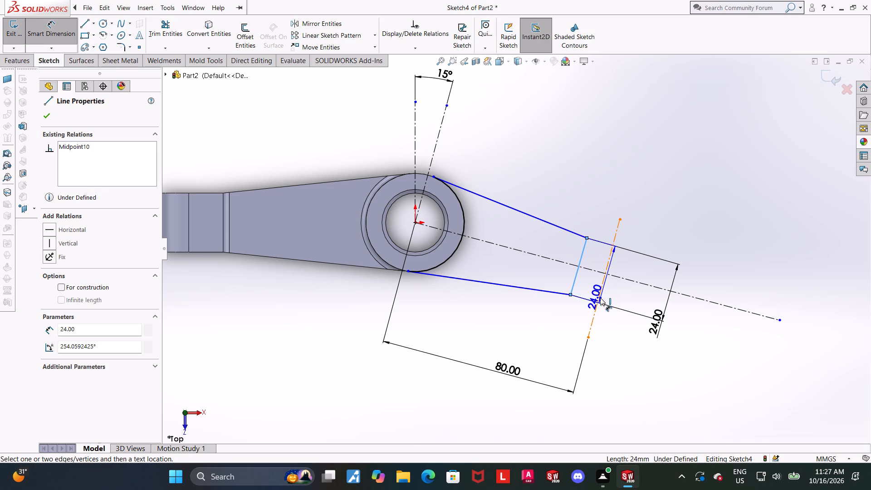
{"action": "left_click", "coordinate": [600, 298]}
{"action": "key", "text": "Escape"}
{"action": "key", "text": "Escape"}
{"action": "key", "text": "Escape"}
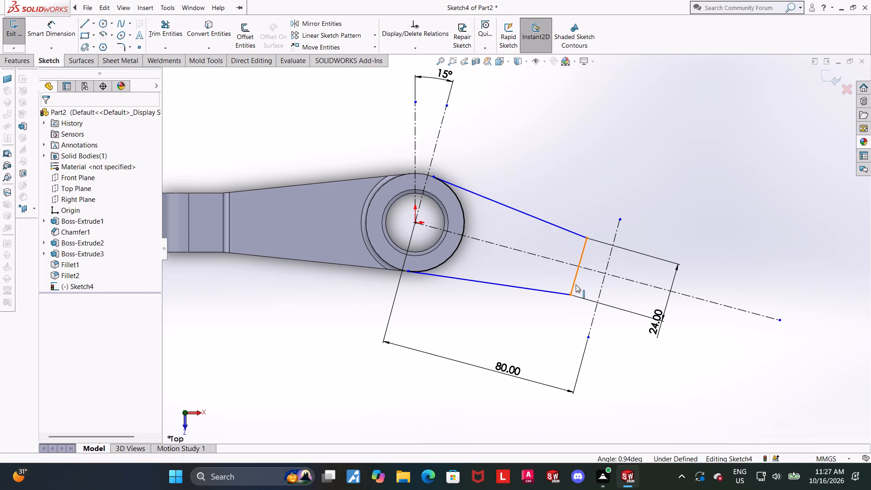
Make the arm's short end line parallel to the perpendicular centerline.
{"action": "left_click", "coordinate": [575, 284], "text": "ctrl"}
{"action": "left_click", "coordinate": [602, 290], "text": "ctrl"}
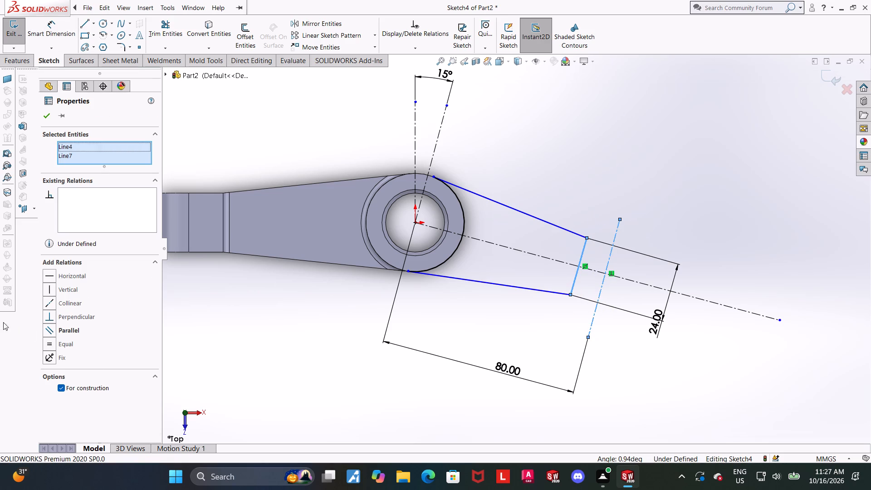
{"action": "left_click", "coordinate": [47, 329]}
{"action": "left_click", "coordinate": [684, 367]}
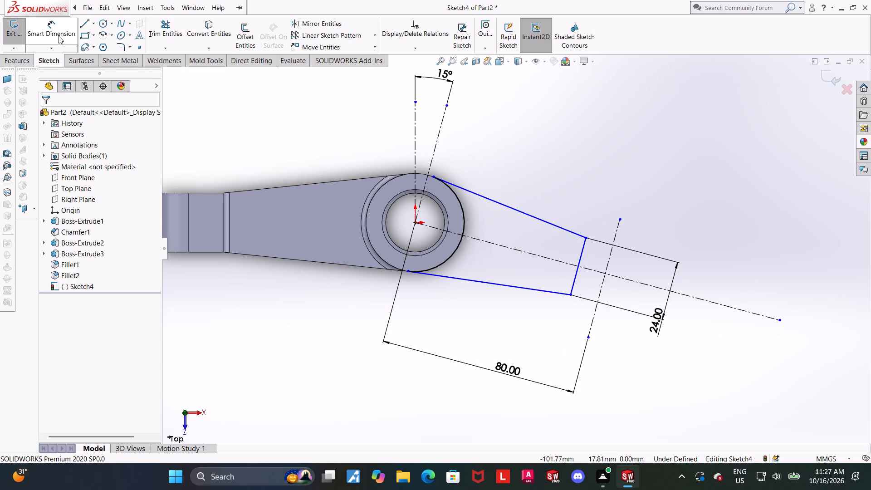
Dimension the distance between the arm's short end line and the perpendicular centerline as 22 mm.
{"action": "left_click", "coordinate": [55, 30]}
{"action": "left_click", "coordinate": [572, 281]}
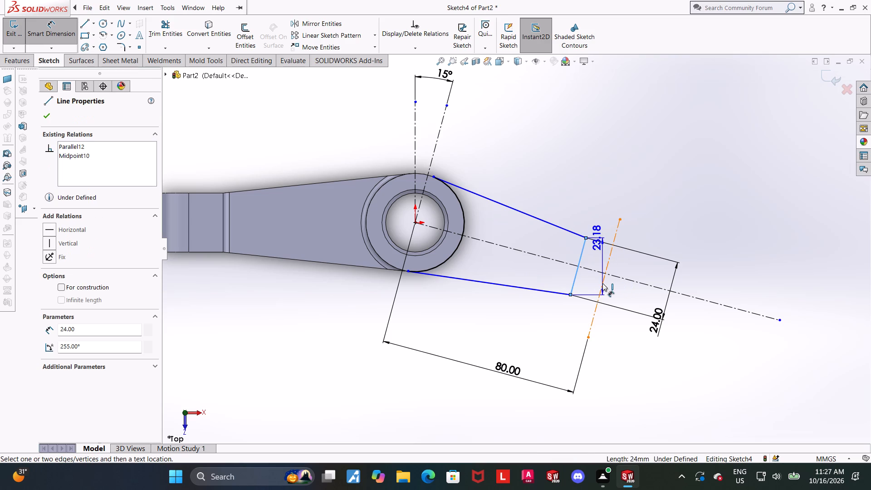
{"action": "left_click", "coordinate": [602, 283]}
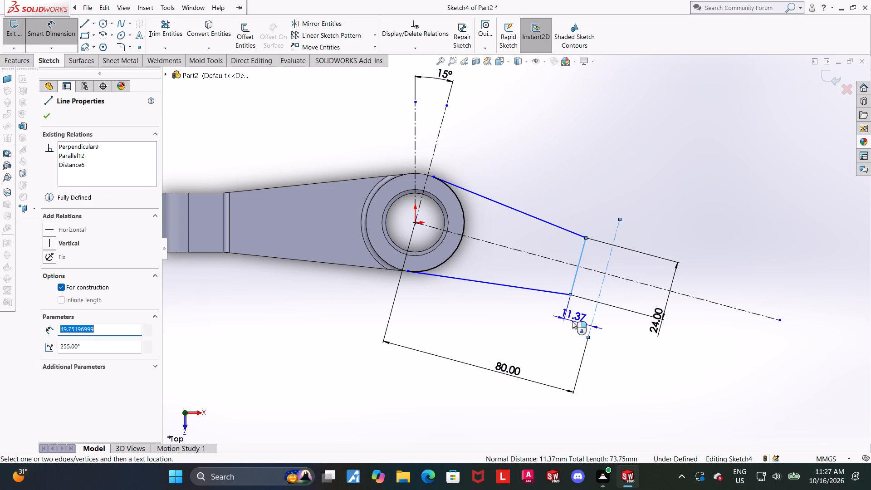
{"action": "left_click", "coordinate": [573, 320]}
{"action": "type", "text": "22"}
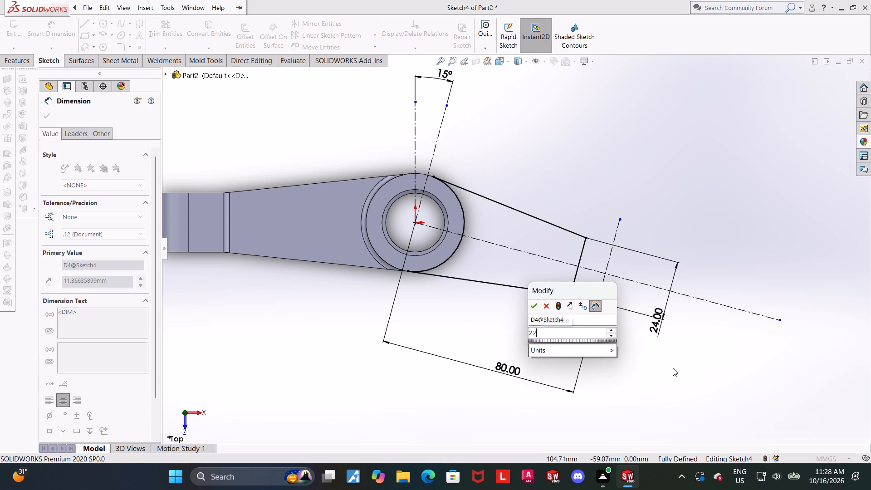
{"action": "key", "text": "Return"}
{"action": "key", "text": "Escape"}
Sketch a horizontal centerline from the origin, extending past the perpendicular centerline on the new arm's side.
{"action": "scroll", "coordinate": [702, 280], "scroll_direction": "up", "scroll_amount": 1}
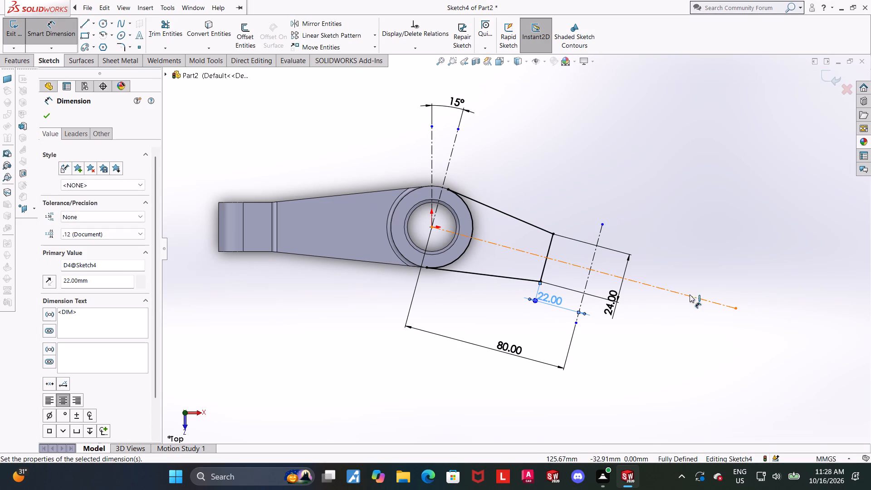
{"action": "scroll", "coordinate": [606, 290], "scroll_direction": "down", "scroll_amount": 2}
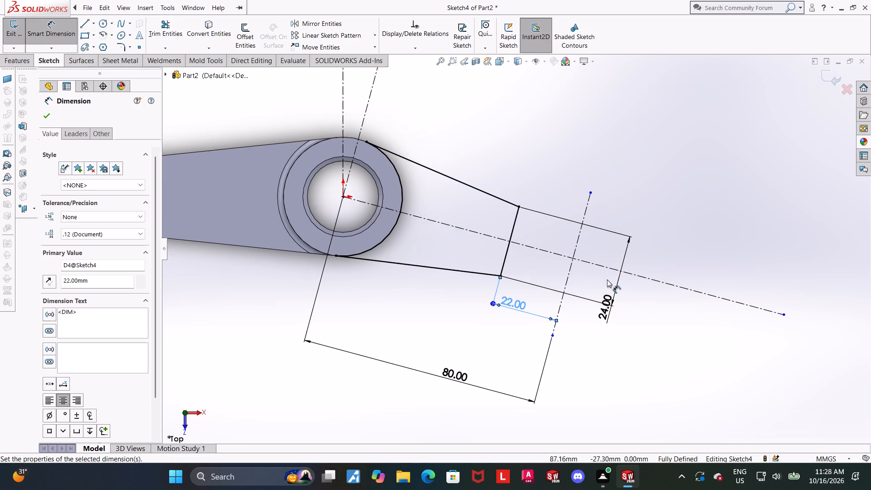
{"action": "scroll", "coordinate": [623, 271], "scroll_direction": "down", "scroll_amount": 1}
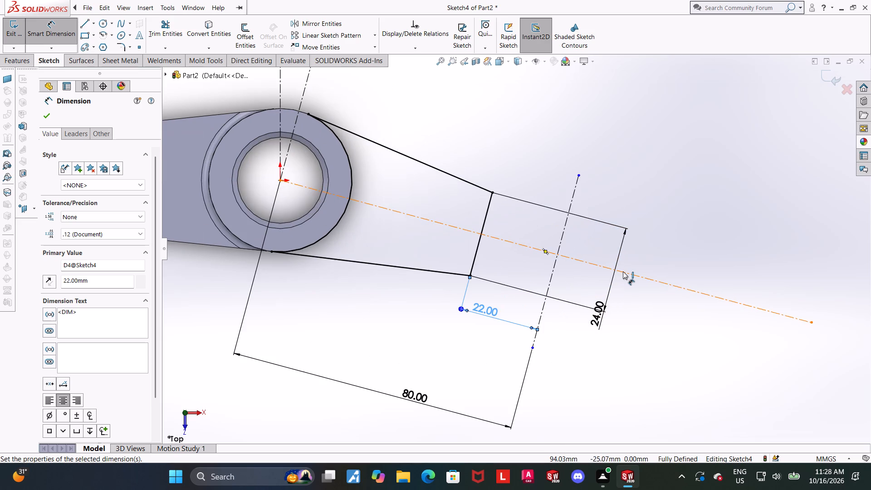
{"action": "scroll", "coordinate": [623, 271], "scroll_direction": "up", "scroll_amount": 1}
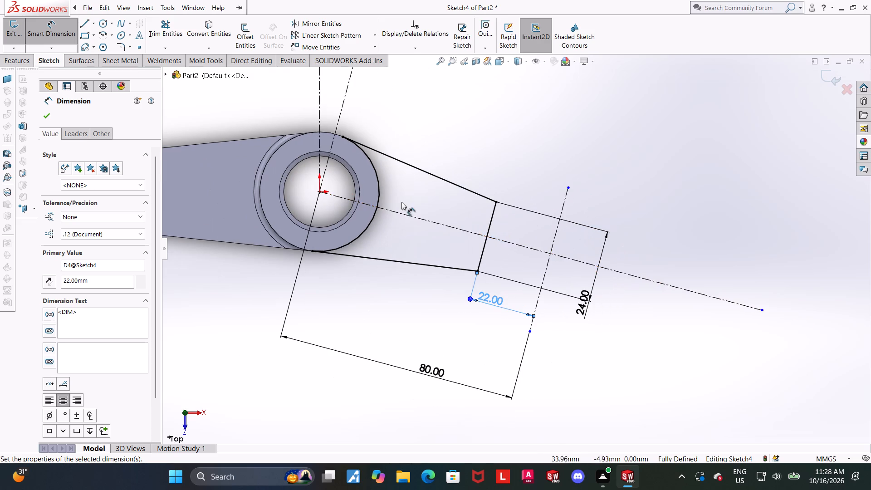
{"action": "scroll", "coordinate": [401, 202], "scroll_direction": "up", "scroll_amount": 2}
{"action": "scroll", "coordinate": [356, 152], "scroll_direction": "down", "scroll_amount": 1}
{"action": "left_click", "coordinate": [96, 24]}
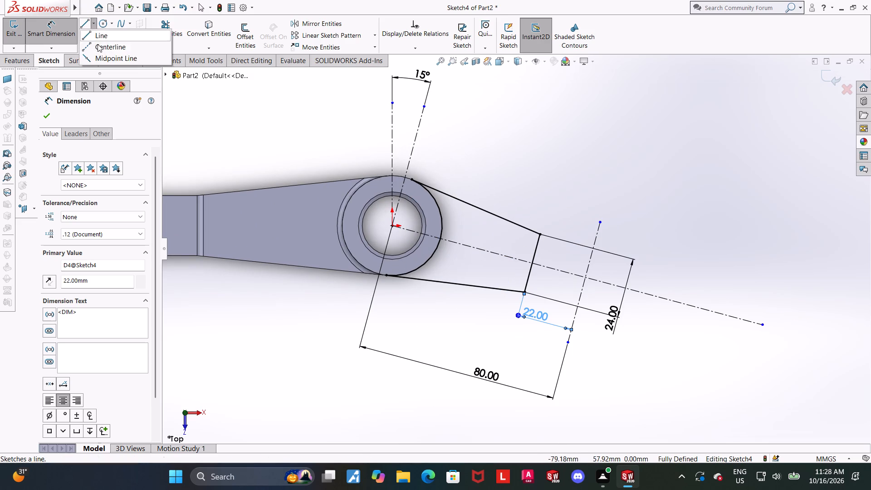
{"action": "left_click", "coordinate": [98, 45]}
{"action": "left_click", "coordinate": [392, 224]}
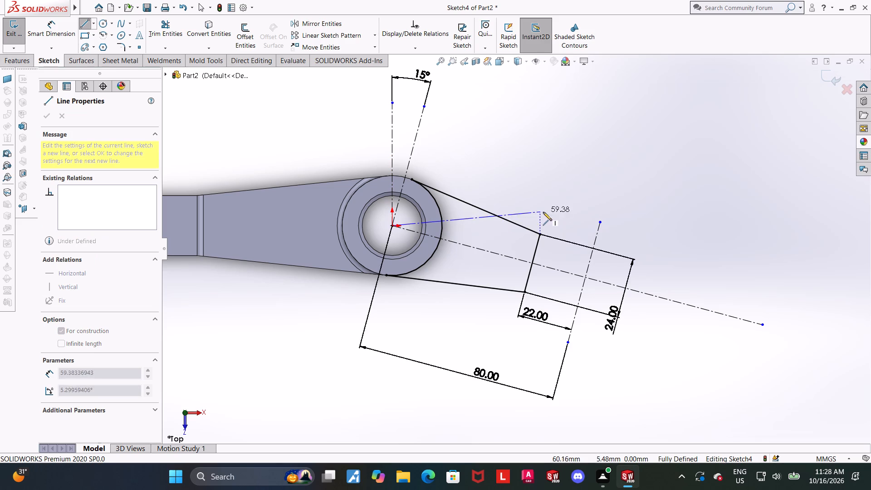
{"action": "left_click", "coordinate": [705, 226]}
{"action": "key", "text": "Escape"}
{"action": "key", "text": "Escape"}
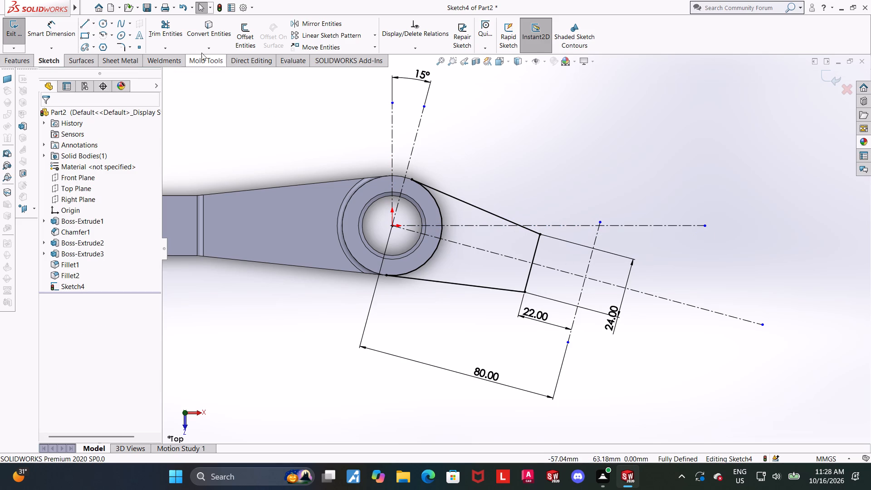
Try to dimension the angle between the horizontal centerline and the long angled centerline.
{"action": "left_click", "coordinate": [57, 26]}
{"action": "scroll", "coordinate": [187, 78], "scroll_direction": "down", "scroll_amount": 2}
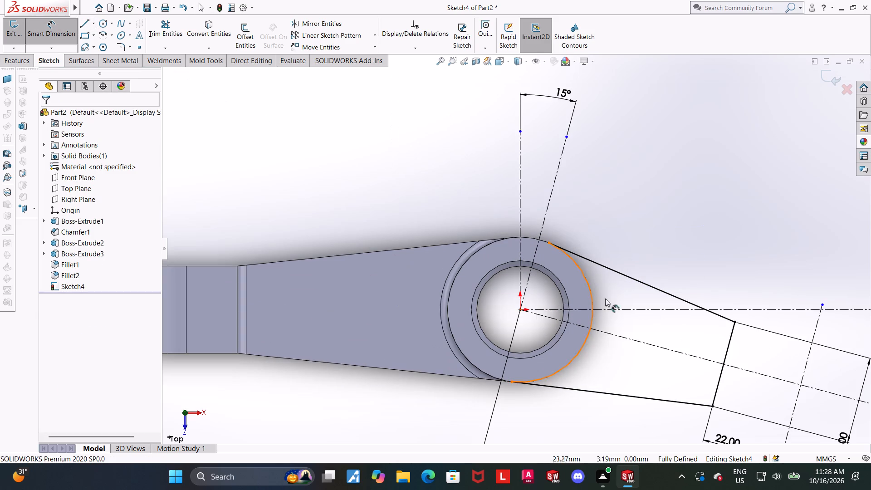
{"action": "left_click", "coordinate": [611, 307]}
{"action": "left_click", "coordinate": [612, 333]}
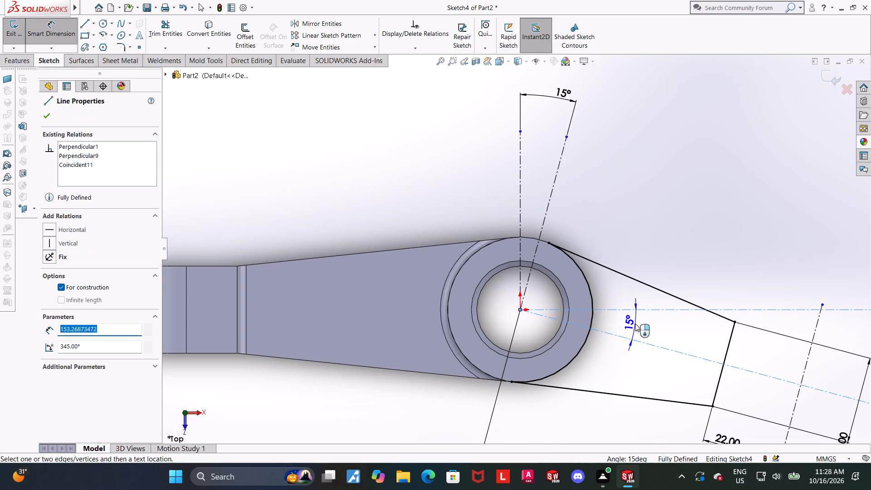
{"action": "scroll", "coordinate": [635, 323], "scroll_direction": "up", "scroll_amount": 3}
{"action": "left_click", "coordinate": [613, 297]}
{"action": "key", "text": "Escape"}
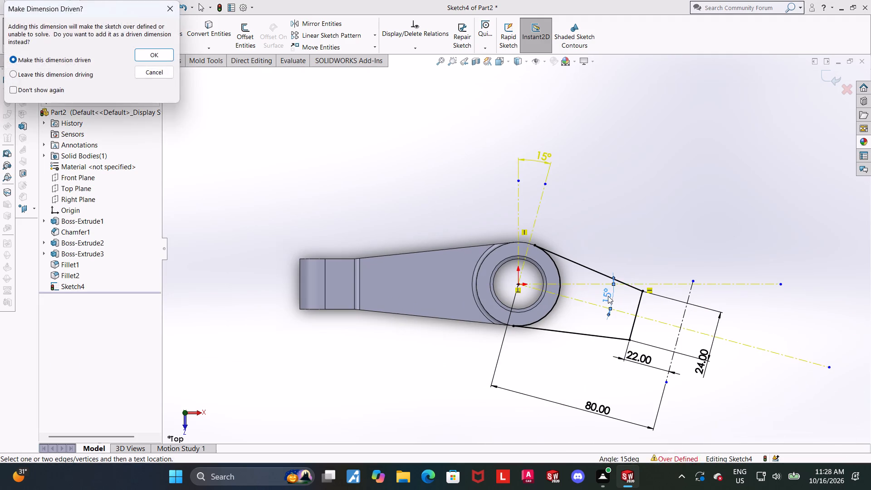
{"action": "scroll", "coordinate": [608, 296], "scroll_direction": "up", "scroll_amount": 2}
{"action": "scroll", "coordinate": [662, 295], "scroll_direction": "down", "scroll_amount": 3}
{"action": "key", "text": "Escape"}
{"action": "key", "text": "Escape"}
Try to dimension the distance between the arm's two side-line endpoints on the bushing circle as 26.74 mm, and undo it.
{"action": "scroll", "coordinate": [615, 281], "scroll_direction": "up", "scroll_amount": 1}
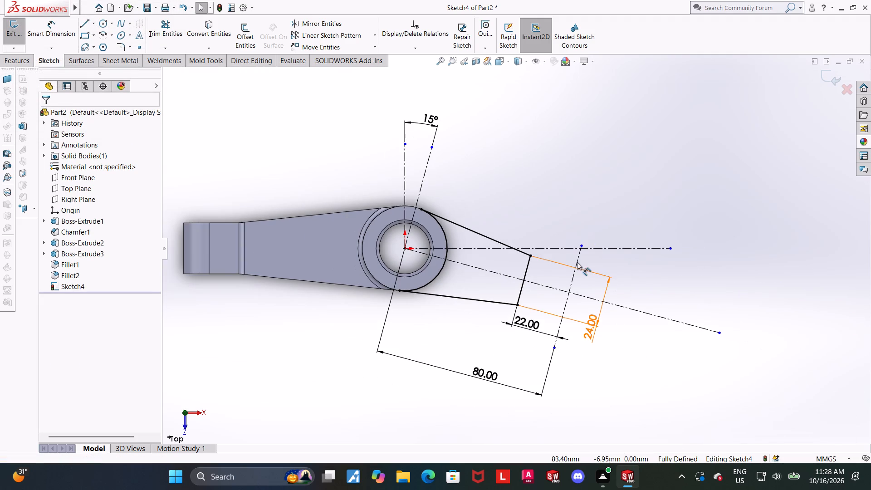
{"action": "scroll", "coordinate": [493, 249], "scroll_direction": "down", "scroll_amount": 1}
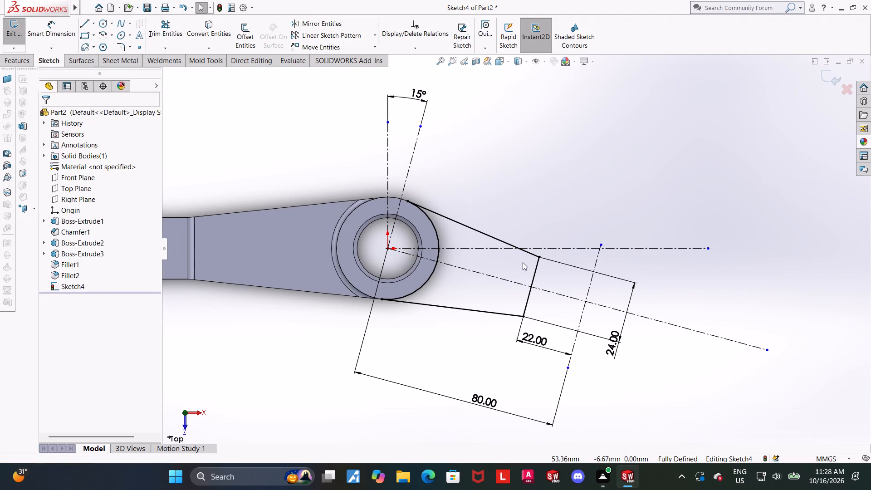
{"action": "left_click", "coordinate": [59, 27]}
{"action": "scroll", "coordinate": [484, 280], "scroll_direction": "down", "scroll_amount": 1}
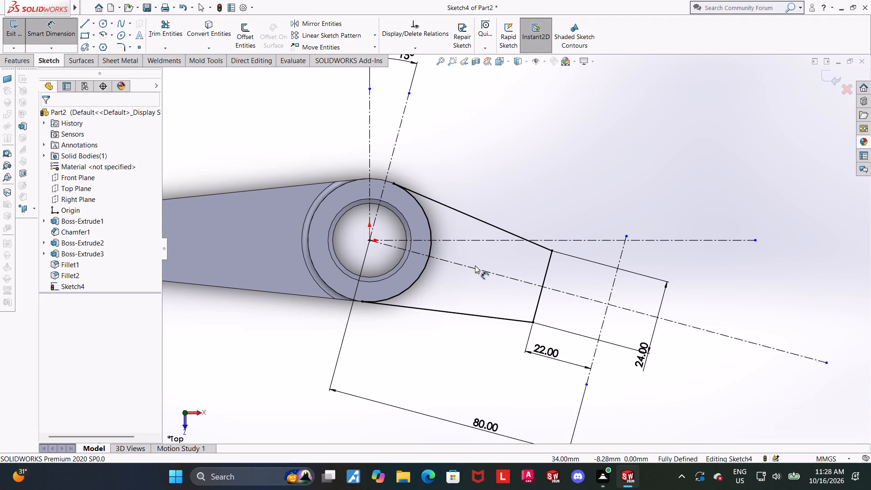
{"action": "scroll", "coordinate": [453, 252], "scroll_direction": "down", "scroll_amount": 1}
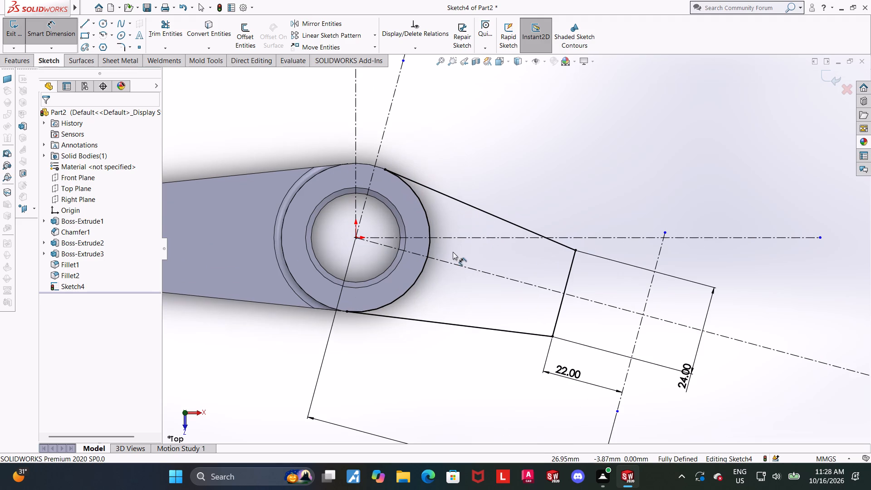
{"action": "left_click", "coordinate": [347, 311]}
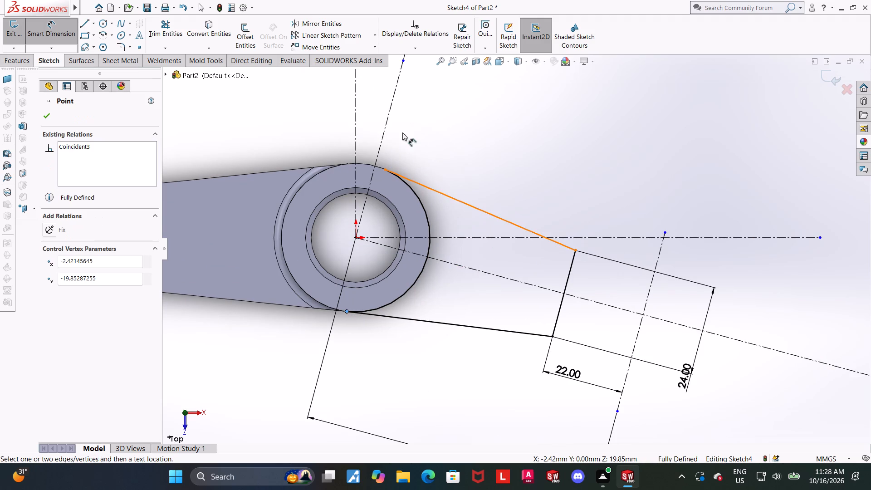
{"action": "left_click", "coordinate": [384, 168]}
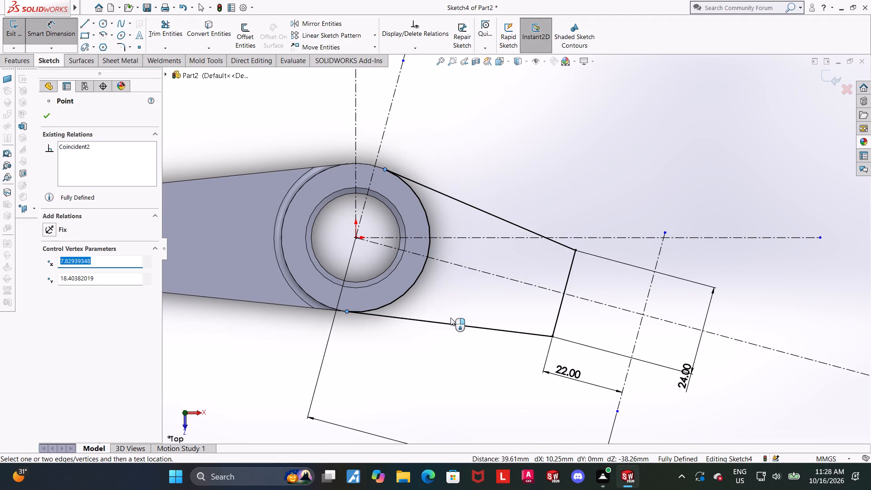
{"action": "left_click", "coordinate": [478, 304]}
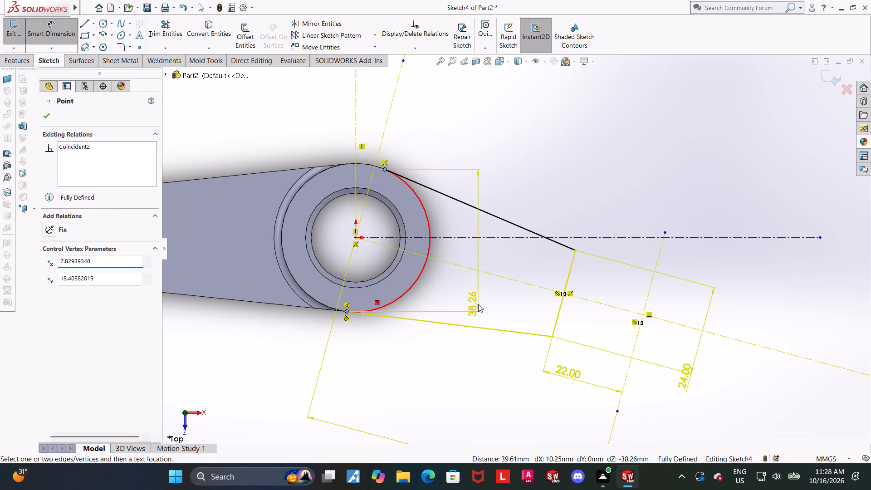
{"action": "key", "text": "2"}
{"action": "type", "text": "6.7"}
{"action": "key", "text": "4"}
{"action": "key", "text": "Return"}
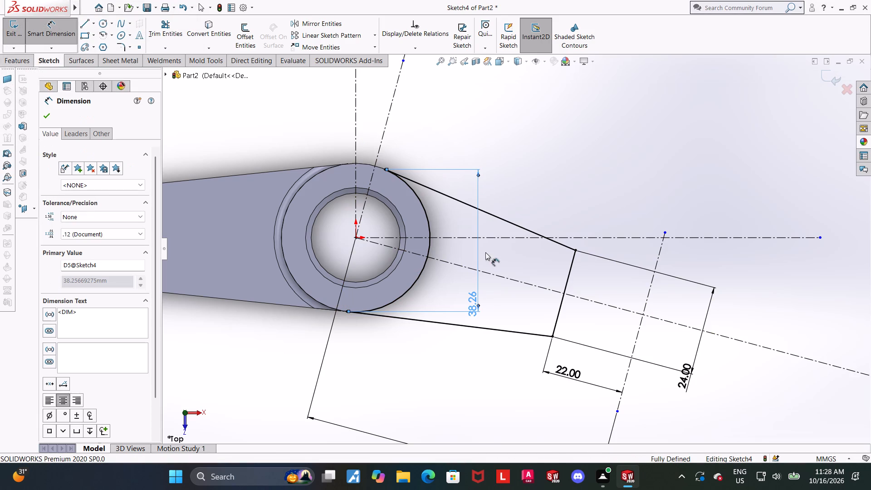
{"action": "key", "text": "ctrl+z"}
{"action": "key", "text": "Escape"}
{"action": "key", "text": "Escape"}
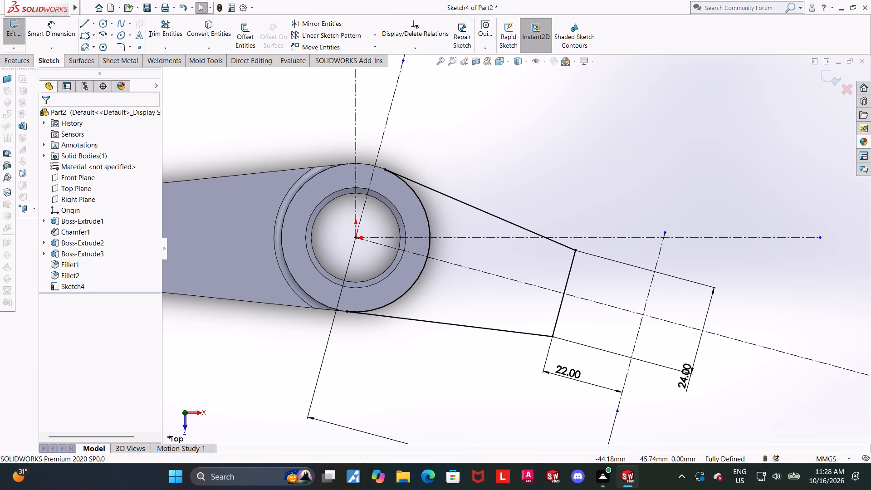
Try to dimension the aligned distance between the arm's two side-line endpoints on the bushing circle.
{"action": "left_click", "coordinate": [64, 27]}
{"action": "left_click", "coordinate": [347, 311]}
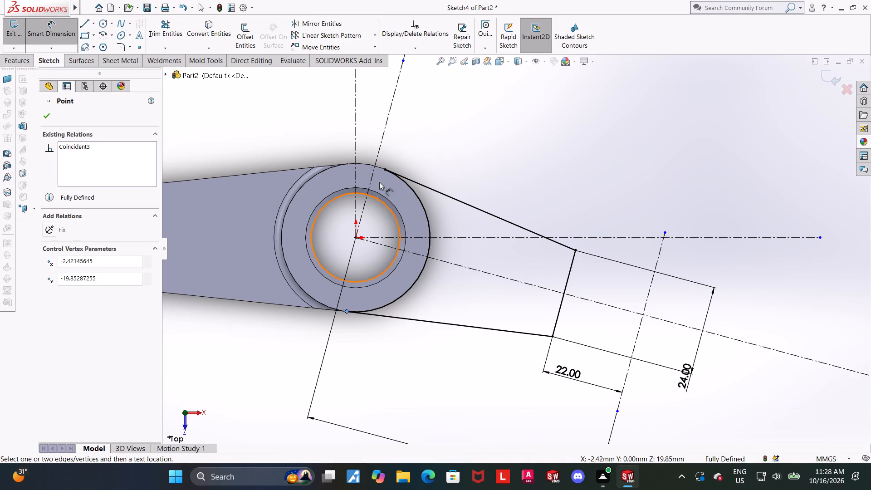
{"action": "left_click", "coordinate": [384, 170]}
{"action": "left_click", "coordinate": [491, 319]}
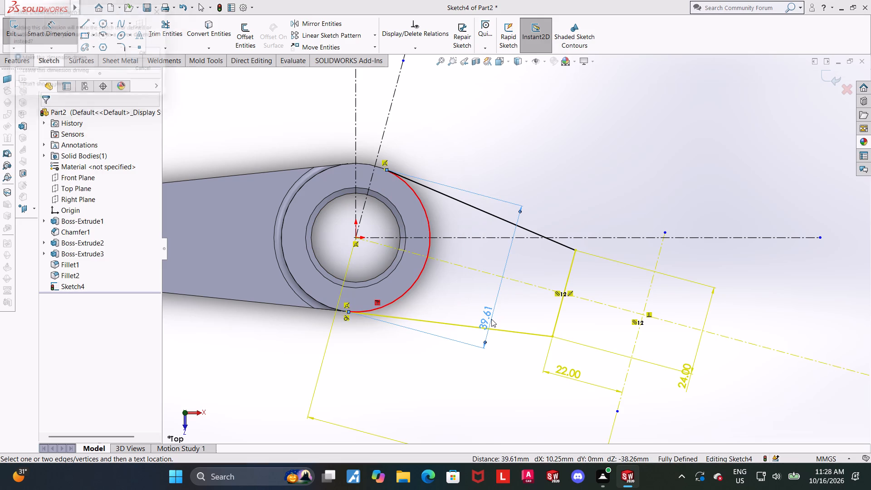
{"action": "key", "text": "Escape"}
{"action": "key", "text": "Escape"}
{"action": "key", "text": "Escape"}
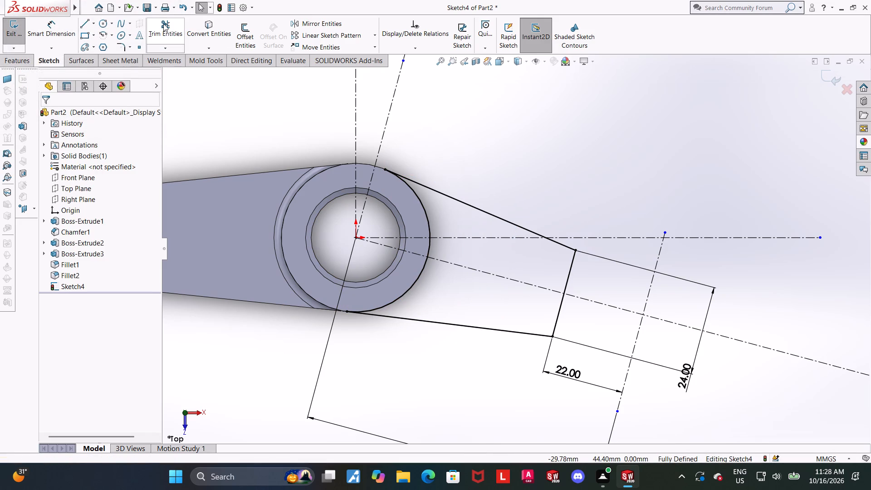
Trim and delete the sketch arc on the bushing's outer circle between the arm's two side lines.
{"action": "left_click", "coordinate": [174, 29]}
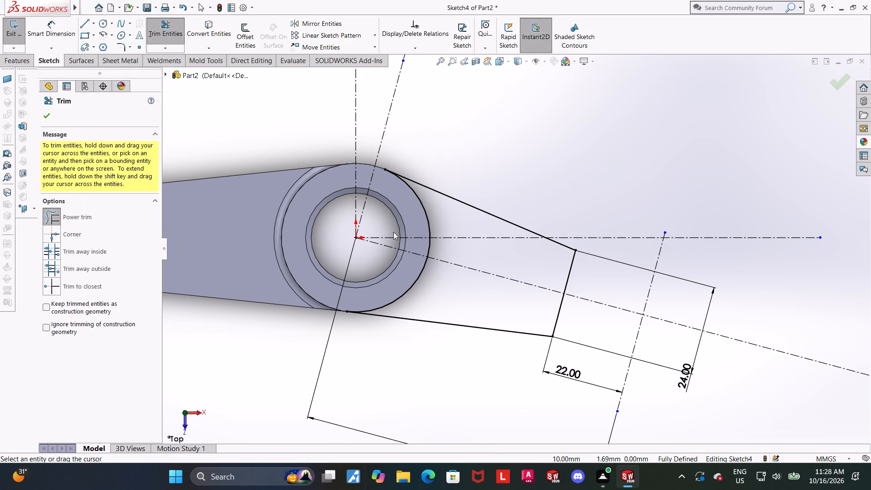
{"action": "left_click_drag", "start_coordinate": [438, 289], "coordinate": [424, 285]}
{"action": "left_click_drag", "start_coordinate": [434, 299], "coordinate": [395, 273]}
{"action": "key", "text": "Escape"}
{"action": "key", "text": "Escape"}
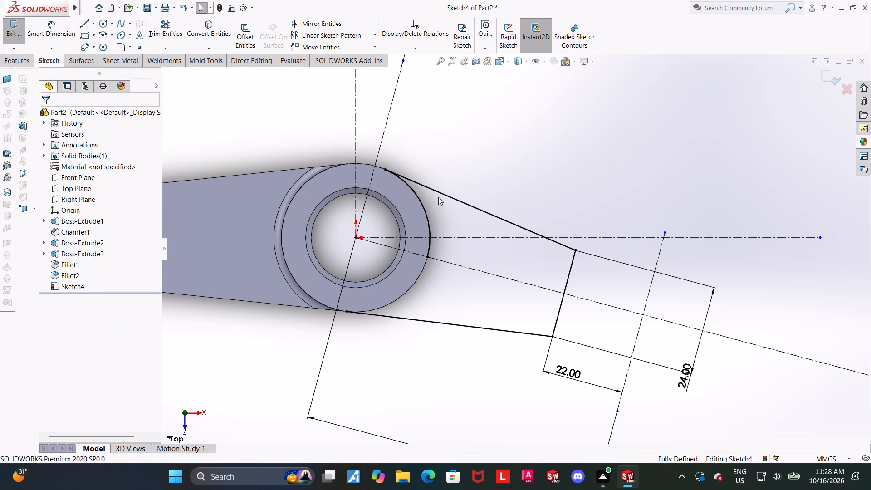
{"action": "left_click", "coordinate": [173, 23]}
{"action": "left_click", "coordinate": [173, 33]}
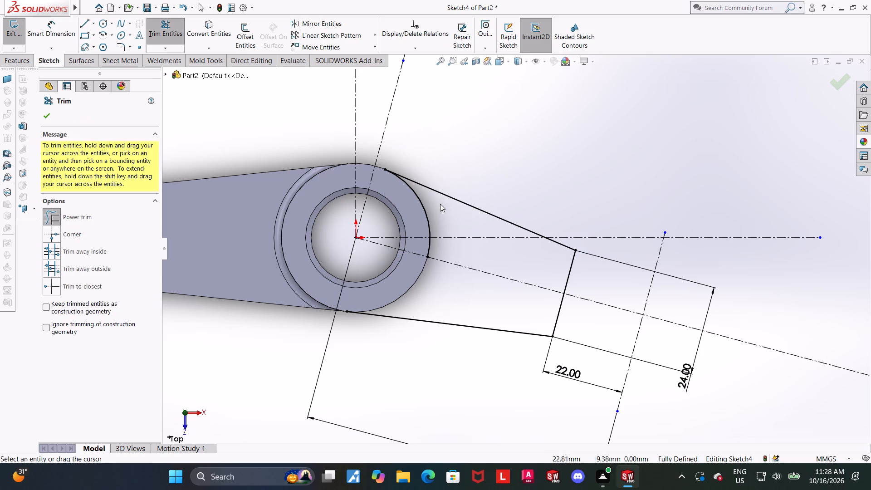
{"action": "left_click_drag", "start_coordinate": [430, 205], "coordinate": [397, 198]}
{"action": "key", "text": "Escape"}
{"action": "left_click", "coordinate": [429, 242]}
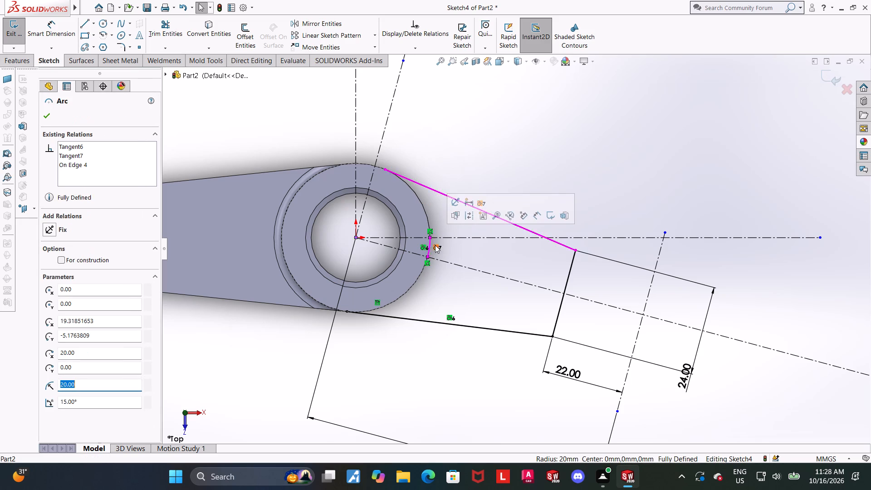
{"action": "key", "text": "Delete"}
Move the side lines' inner endpoints along the bushing circle toward the arm's centerline, about 36 mm apart.
{"action": "left_click_drag", "start_coordinate": [384, 168], "coordinate": [402, 181]}
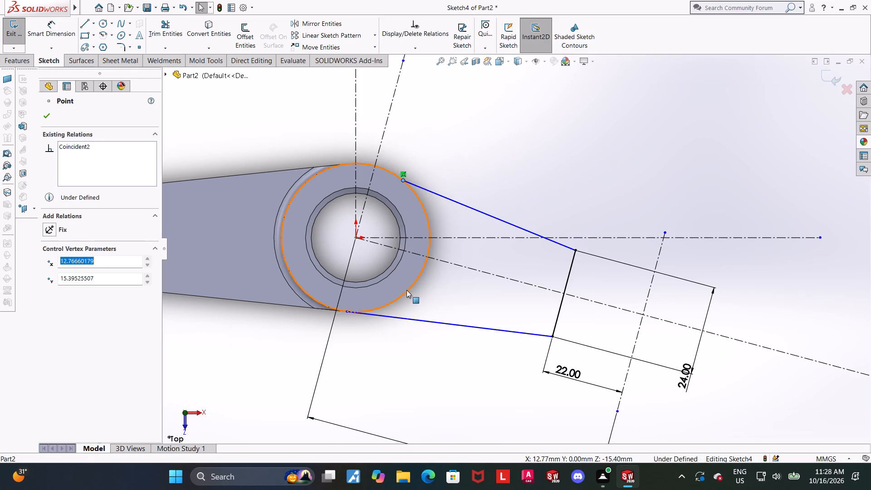
{"action": "left_click_drag", "start_coordinate": [346, 313], "coordinate": [368, 314]}
{"action": "left_click", "coordinate": [391, 332]}
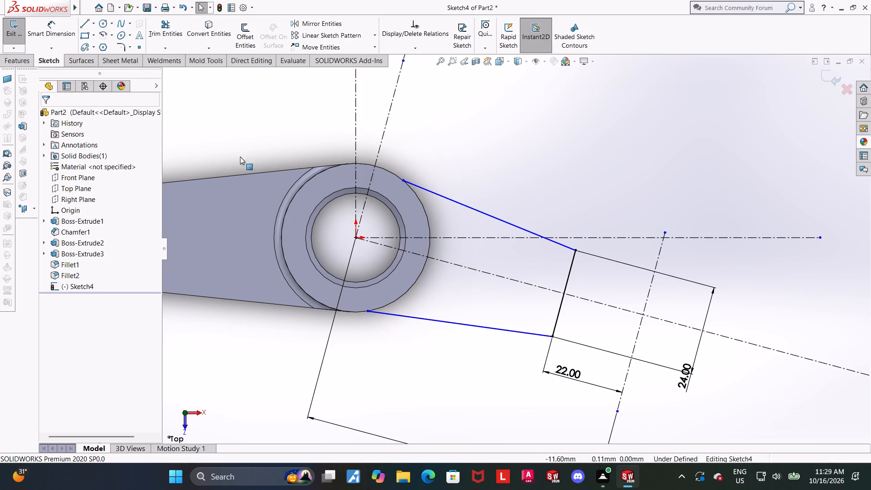
Dimension the distance between the two side-line endpoints on the bushing circle as 26.74 mm.
{"action": "left_click", "coordinate": [63, 27]}
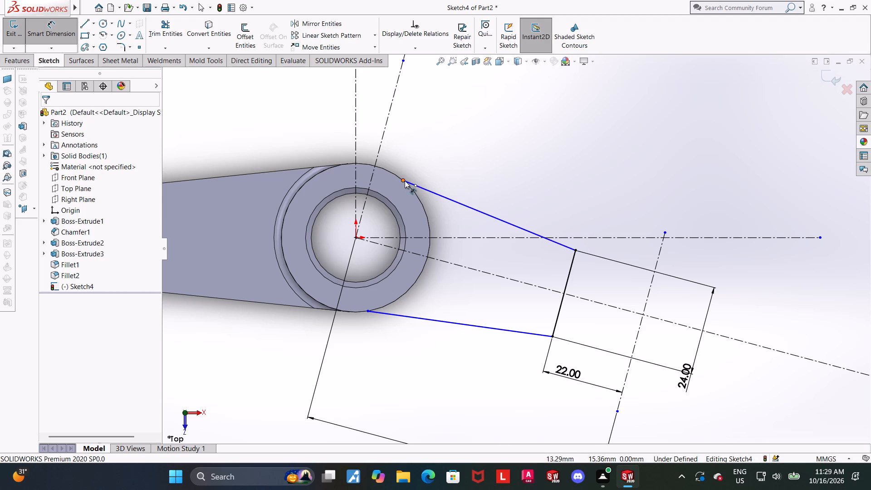
{"action": "left_click", "coordinate": [405, 181]}
{"action": "left_click", "coordinate": [369, 311]}
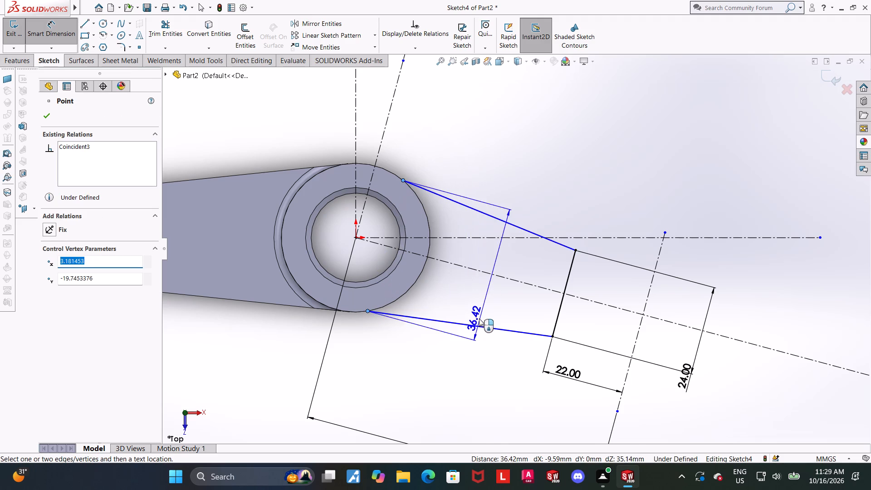
{"action": "left_click", "coordinate": [489, 324]}
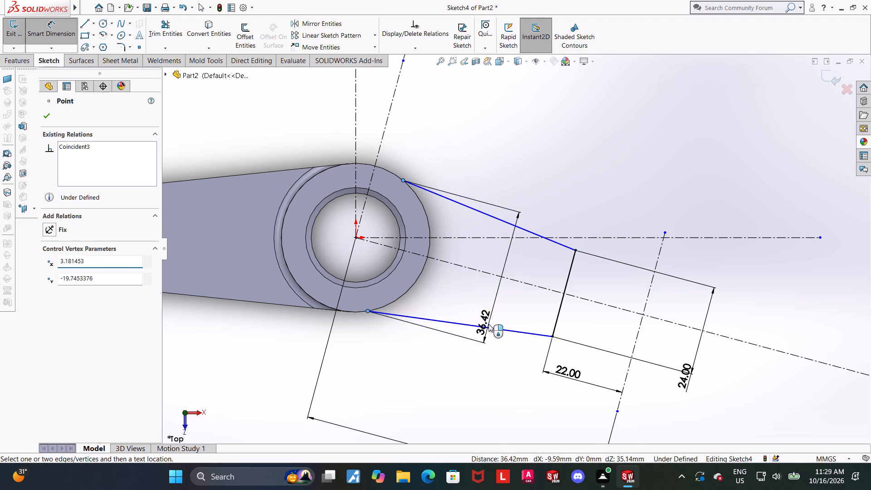
{"action": "type", "text": "26.7"}
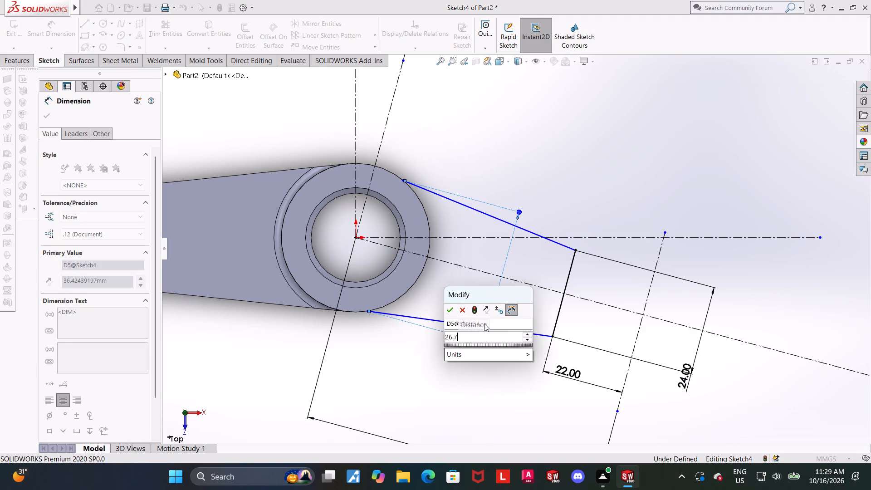
{"action": "key", "text": "4"}
{"action": "key", "text": "Return"}
{"action": "key", "text": "Escape"}
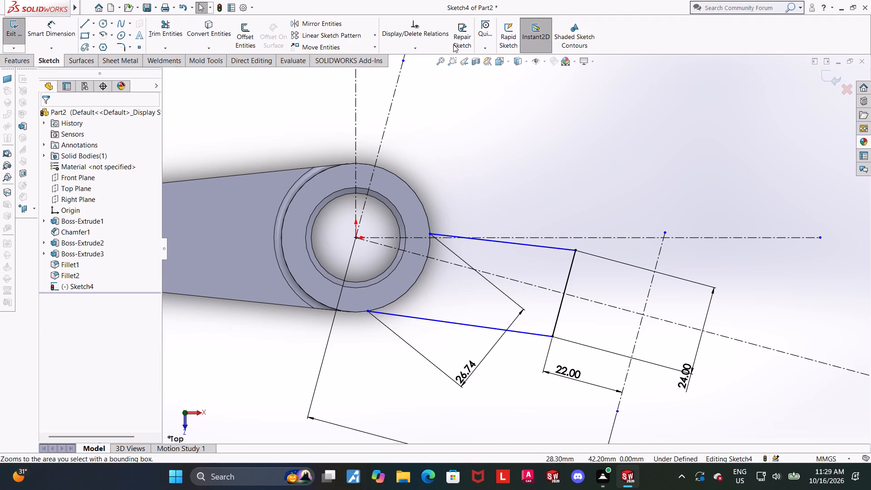
{"action": "left_click", "coordinate": [475, 183]}
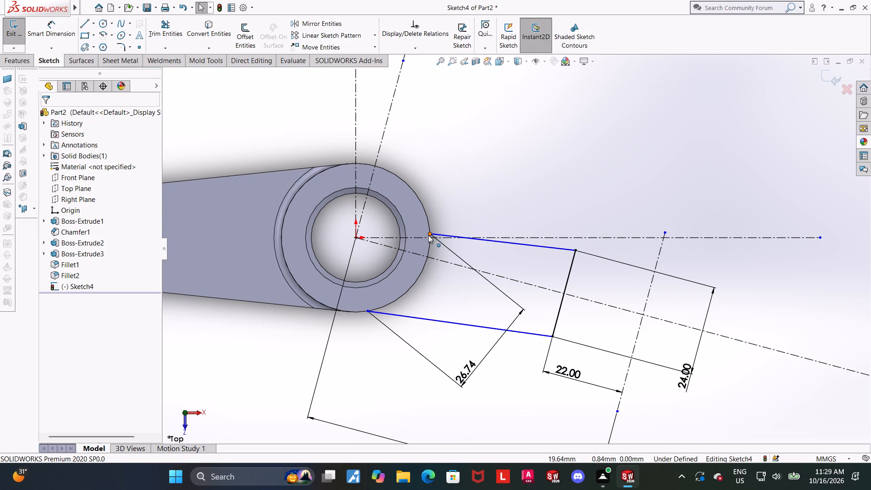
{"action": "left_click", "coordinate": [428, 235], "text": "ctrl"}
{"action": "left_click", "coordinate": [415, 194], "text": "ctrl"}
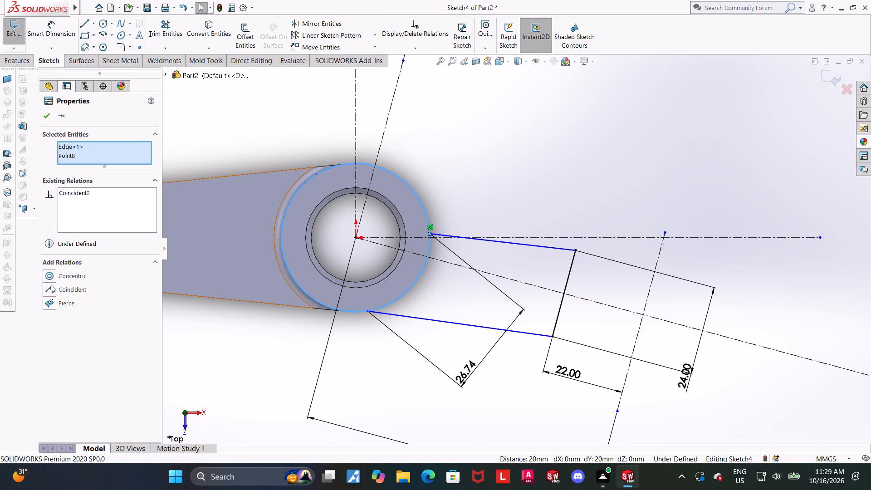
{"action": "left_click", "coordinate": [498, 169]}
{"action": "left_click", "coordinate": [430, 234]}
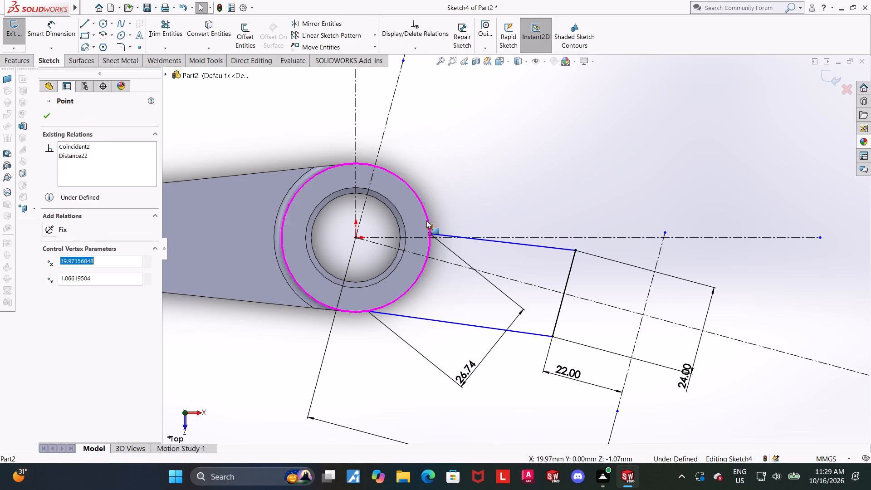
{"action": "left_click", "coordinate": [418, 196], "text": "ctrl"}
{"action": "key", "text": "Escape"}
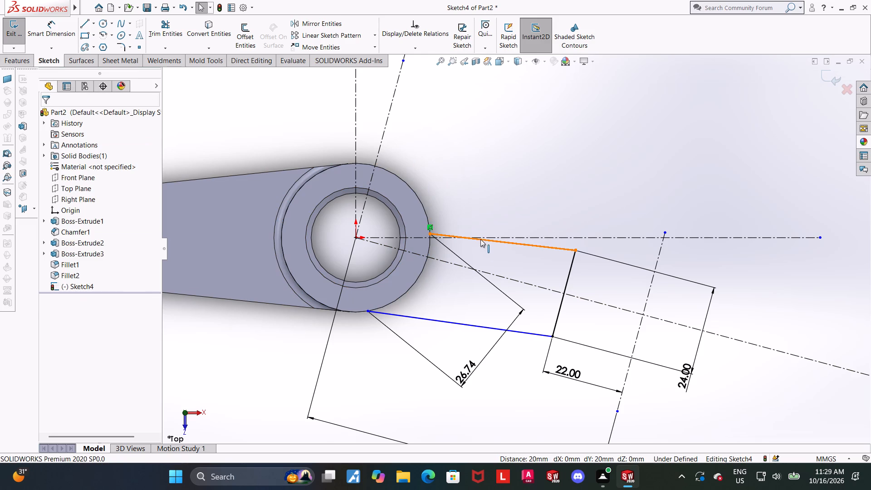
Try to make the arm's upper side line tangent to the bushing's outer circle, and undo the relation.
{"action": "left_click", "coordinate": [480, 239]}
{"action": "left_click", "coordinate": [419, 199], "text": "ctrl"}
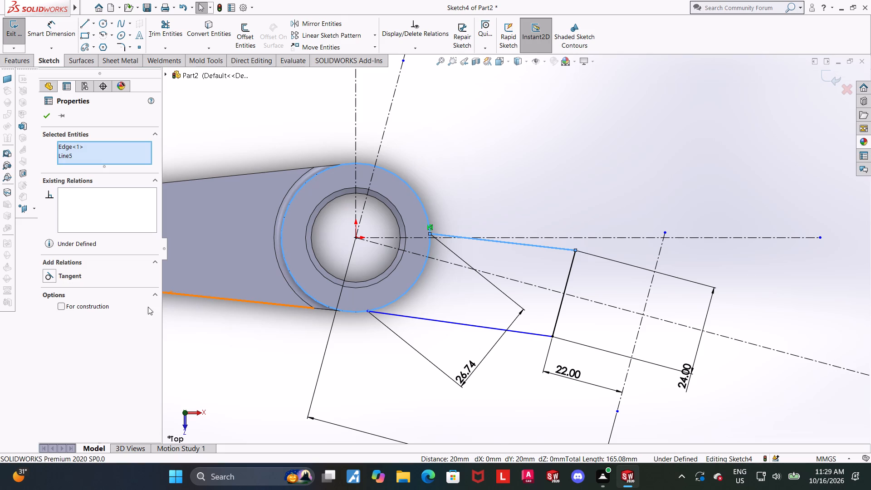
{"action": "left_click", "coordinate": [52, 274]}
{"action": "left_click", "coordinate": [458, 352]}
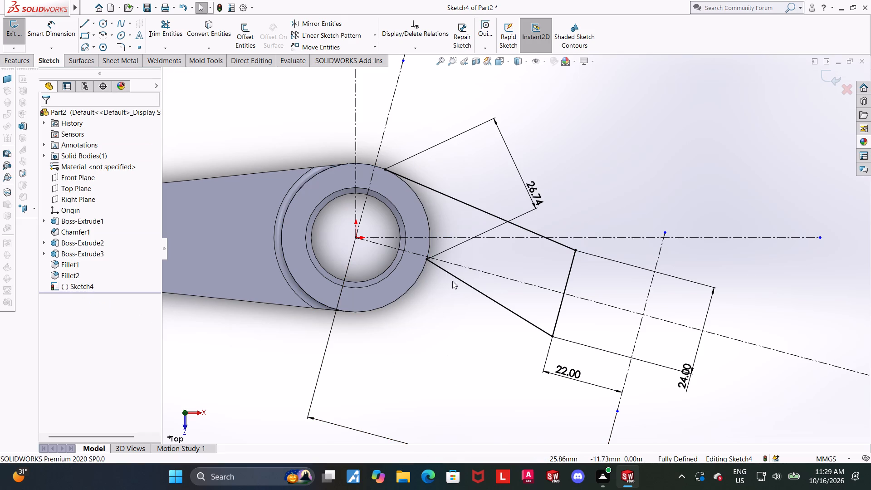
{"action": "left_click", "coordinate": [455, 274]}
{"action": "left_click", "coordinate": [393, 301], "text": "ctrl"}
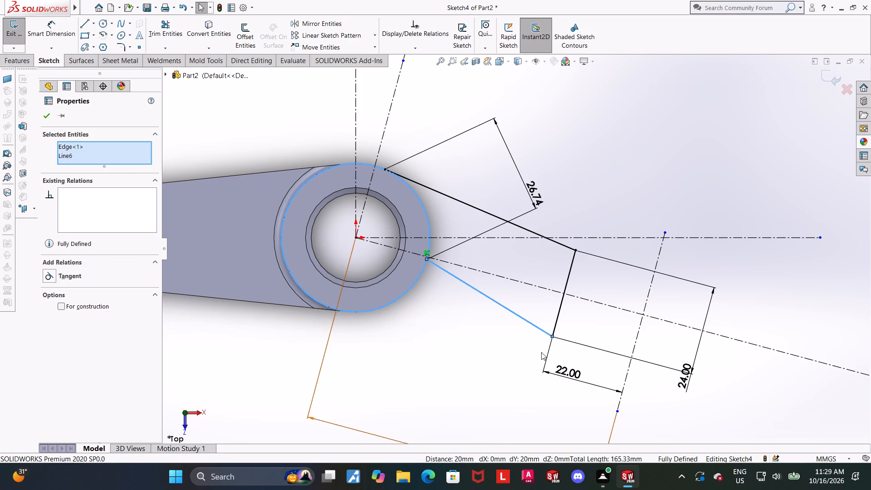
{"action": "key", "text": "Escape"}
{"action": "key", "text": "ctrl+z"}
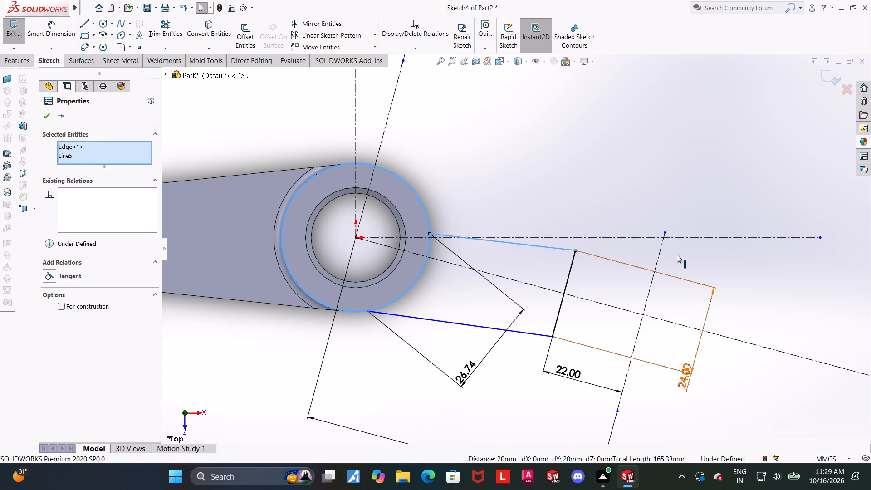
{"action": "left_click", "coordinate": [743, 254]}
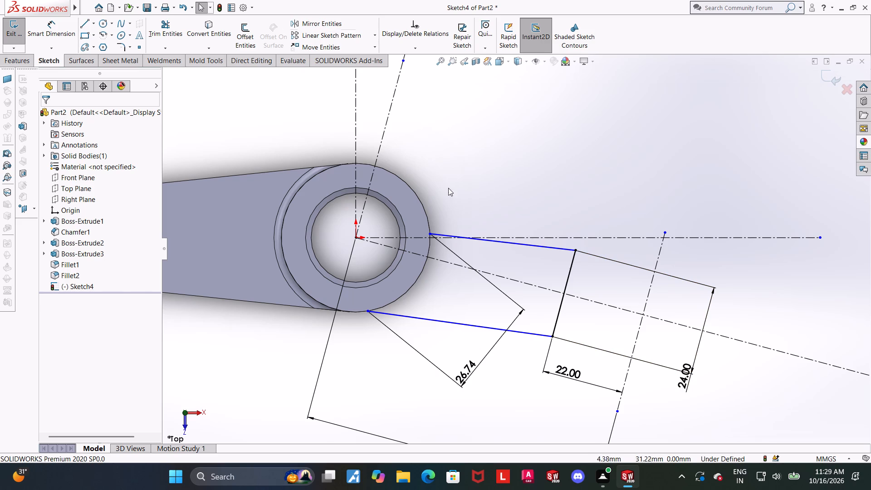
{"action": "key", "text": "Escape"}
Make the arm's two side lines symmetric about the long angled centerline.
{"action": "left_click", "coordinate": [516, 280]}
{"action": "left_click", "coordinate": [515, 330], "text": "ctrl"}
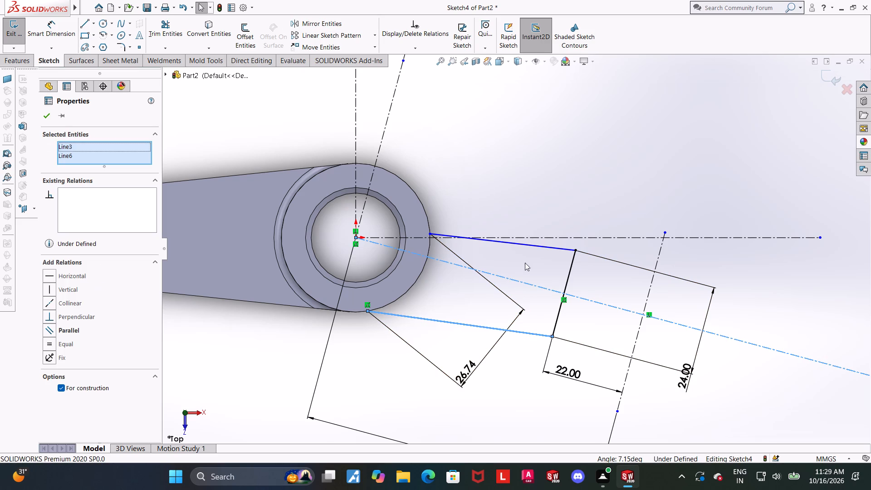
{"action": "left_click", "coordinate": [526, 245], "text": "ctrl"}
{"action": "left_click", "coordinate": [51, 350]}
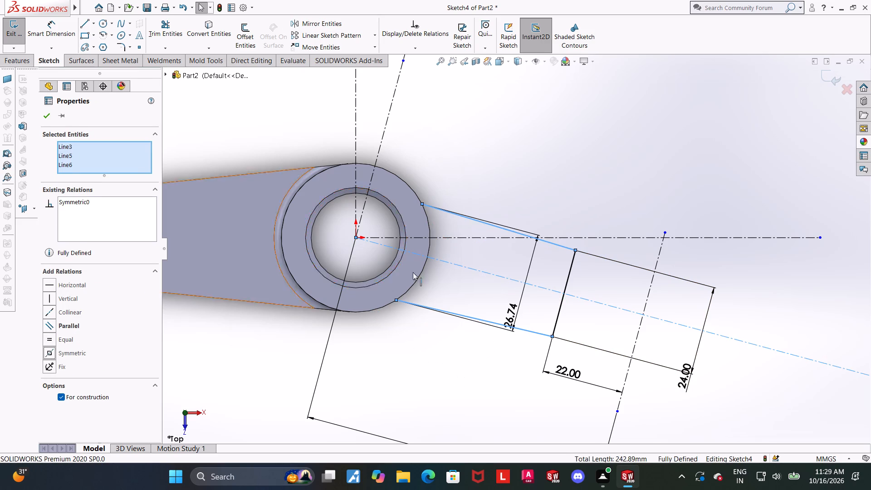
{"action": "left_click", "coordinate": [520, 160]}
{"action": "scroll", "coordinate": [568, 259], "scroll_direction": "up", "scroll_amount": 1}
{"action": "scroll", "coordinate": [494, 280], "scroll_direction": "down", "scroll_amount": 2}
{"action": "key", "text": "Escape"}
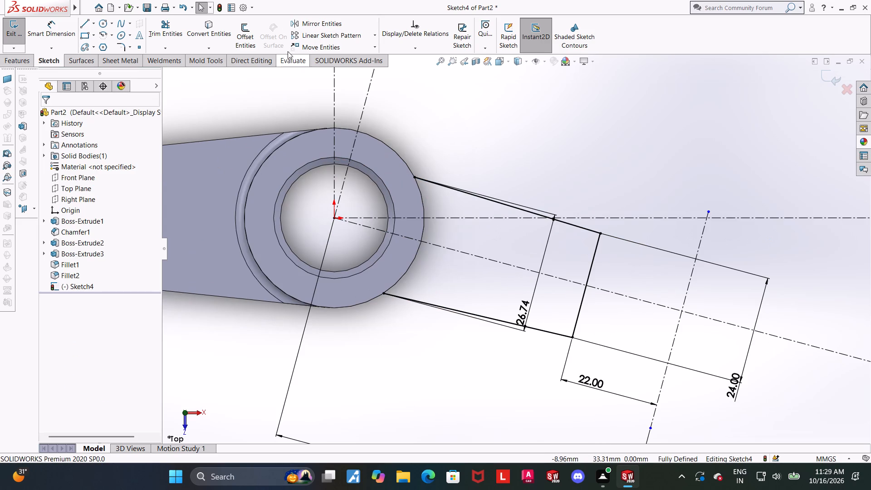
Convert the bushing's outer circular edge into a sketch entity with Convert Entities.
{"action": "left_click", "coordinate": [204, 25]}
{"action": "left_click", "coordinate": [317, 129]}
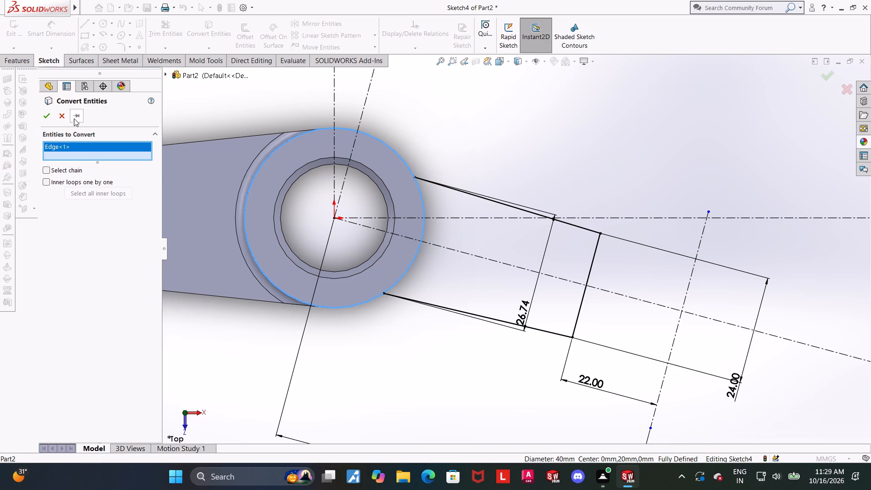
{"action": "left_click", "coordinate": [44, 117]}
Trim the converted circle so only the arc between the second arm's two side lines remains.
{"action": "left_click", "coordinate": [167, 34]}
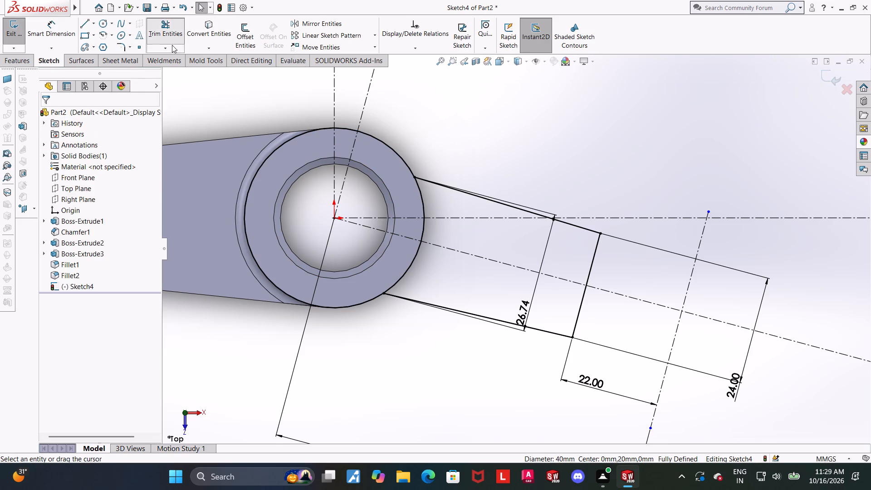
{"action": "left_click_drag", "start_coordinate": [282, 155], "coordinate": [239, 129]}
{"action": "scroll", "coordinate": [300, 187], "scroll_direction": "up", "scroll_amount": 2}
{"action": "scroll", "coordinate": [393, 182], "scroll_direction": "down", "scroll_amount": 2}
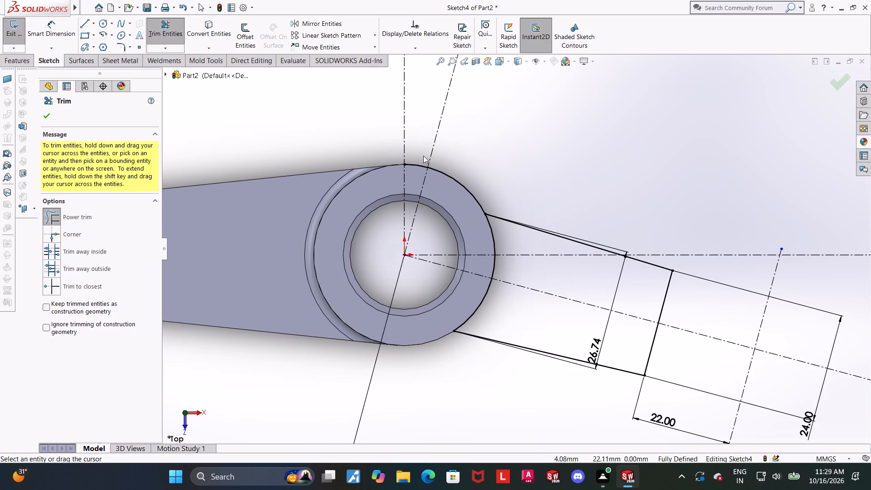
{"action": "left_click_drag", "start_coordinate": [417, 173], "coordinate": [420, 136]}
{"action": "left_click_drag", "start_coordinate": [448, 186], "coordinate": [465, 153]}
{"action": "scroll", "coordinate": [507, 386], "scroll_direction": "up", "scroll_amount": 2}
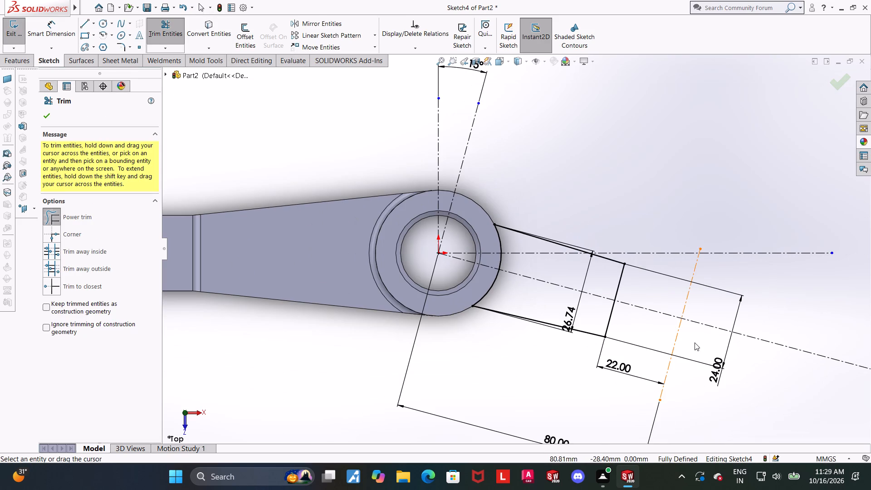
{"action": "scroll", "coordinate": [537, 338], "scroll_direction": "down", "scroll_amount": 3}
{"action": "key", "text": "Escape"}
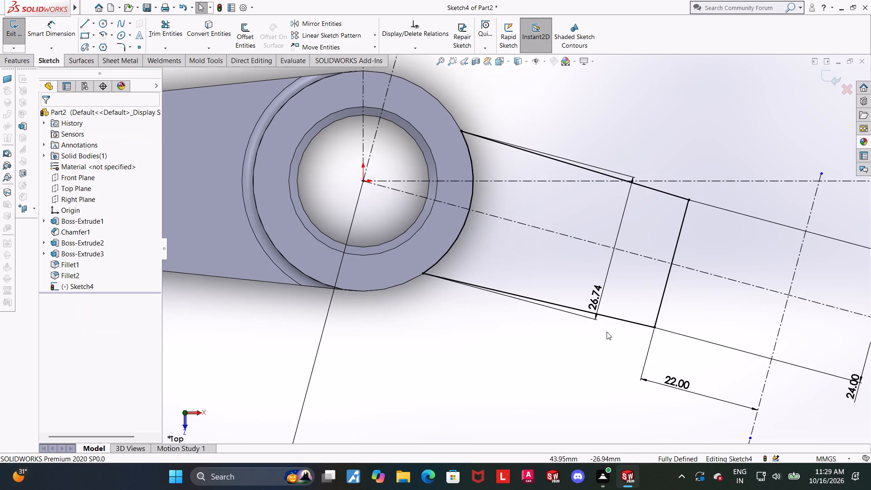
Examine the second arm's closed profile and its dimensions where it meets the bushing.
{"action": "scroll", "coordinate": [612, 338], "scroll_direction": "up", "scroll_amount": 2}
{"action": "scroll", "coordinate": [679, 345], "scroll_direction": "down", "scroll_amount": 1}
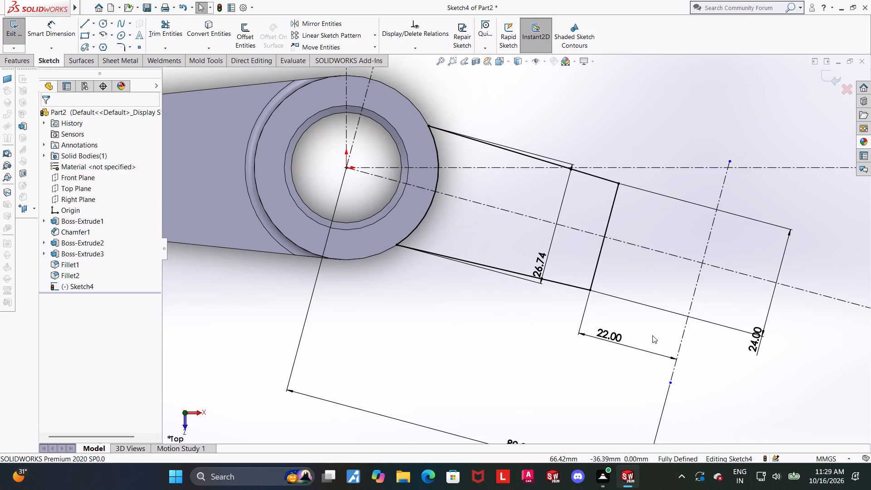
{"action": "scroll", "coordinate": [652, 335], "scroll_direction": "down", "scroll_amount": 1}
{"action": "scroll", "coordinate": [509, 240], "scroll_direction": "down", "scroll_amount": 1}
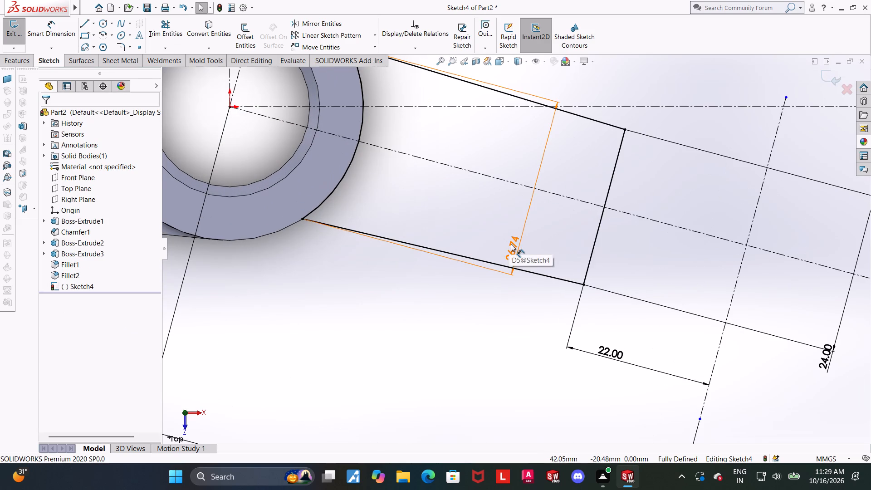
{"action": "scroll", "coordinate": [511, 244], "scroll_direction": "up", "scroll_amount": 1}
{"action": "scroll", "coordinate": [534, 230], "scroll_direction": "down", "scroll_amount": 1}
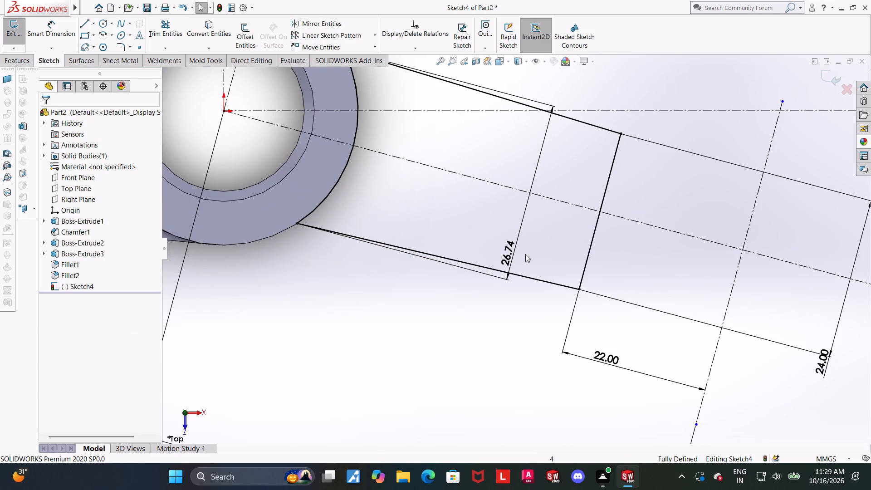
{"action": "scroll", "coordinate": [525, 254], "scroll_direction": "up", "scroll_amount": 1}
{"action": "scroll", "coordinate": [525, 254], "scroll_direction": "down", "scroll_amount": 1}
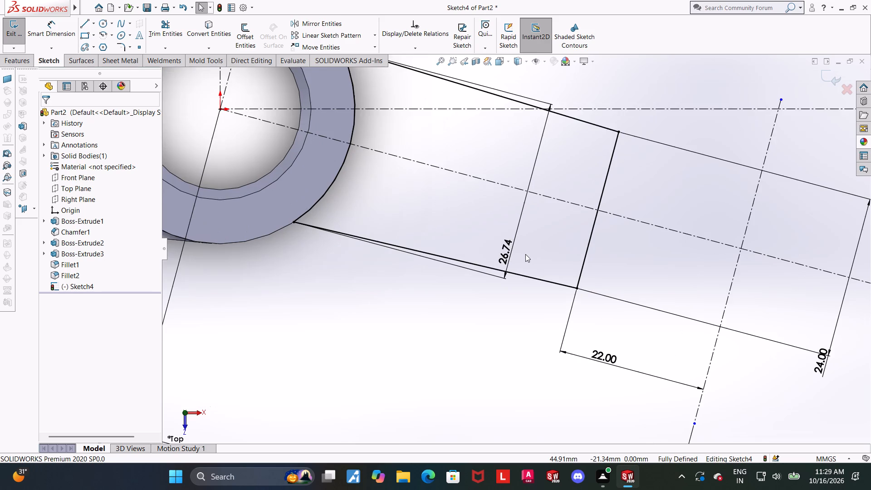
{"action": "scroll", "coordinate": [525, 254], "scroll_direction": "up", "scroll_amount": 3}
{"action": "middle_click_drag", "start_coordinate": [519, 256], "coordinate": [519, 239]}
{"action": "scroll", "coordinate": [519, 239], "scroll_direction": "up", "scroll_amount": 2}
{"action": "scroll", "coordinate": [533, 139], "scroll_direction": "up", "scroll_amount": 2}
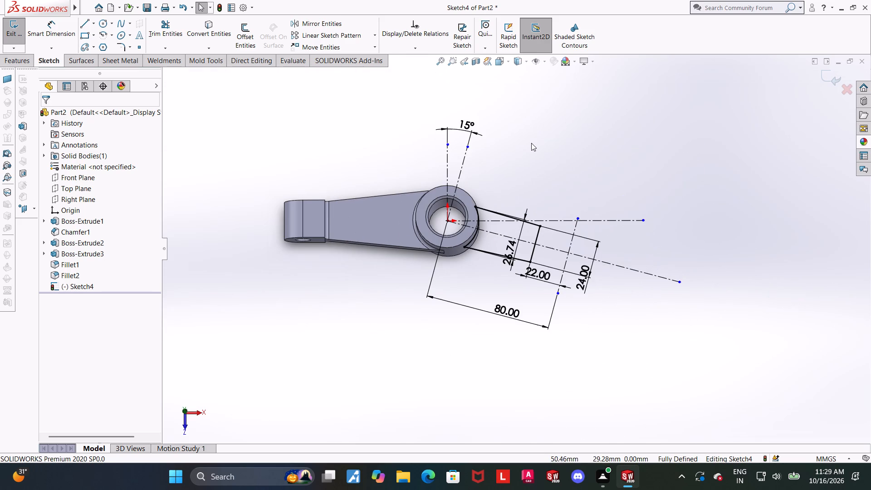
{"action": "scroll", "coordinate": [531, 143], "scroll_direction": "up", "scroll_amount": 1}
{"action": "scroll", "coordinate": [499, 143], "scroll_direction": "down", "scroll_amount": 2}
{"action": "scroll", "coordinate": [526, 191], "scroll_direction": "up", "scroll_amount": 2}
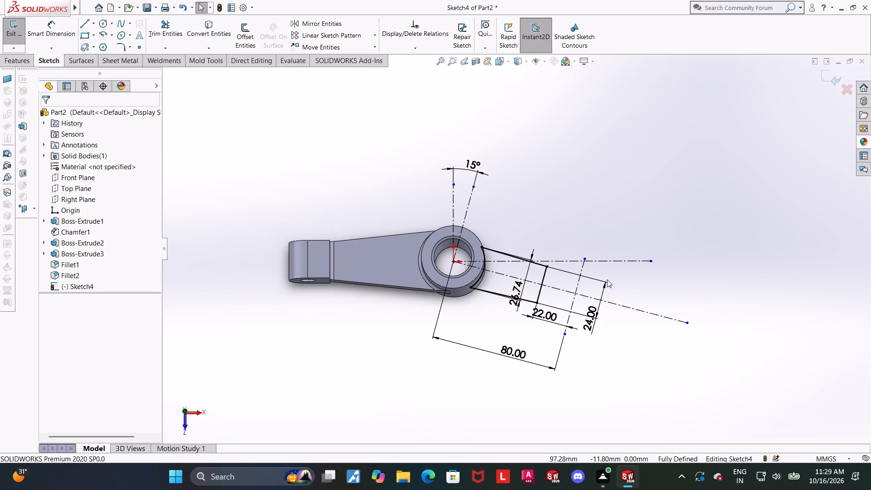
{"action": "scroll", "coordinate": [557, 313], "scroll_direction": "down", "scroll_amount": 2}
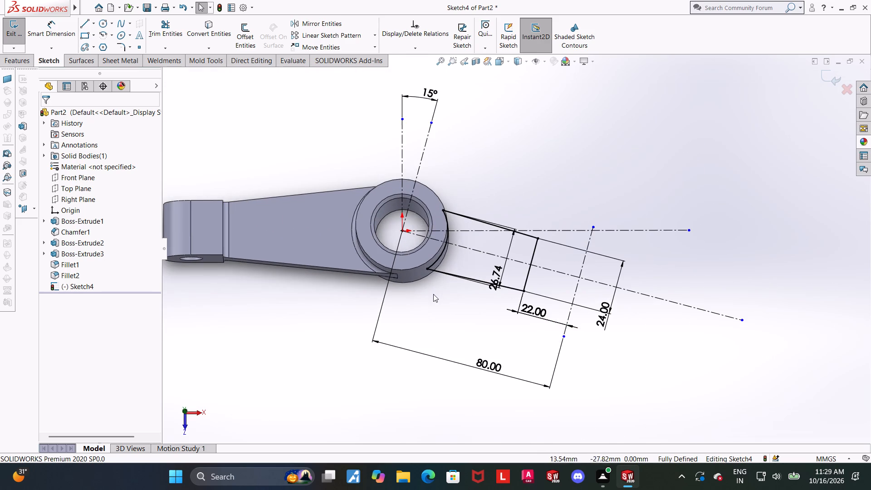
{"action": "scroll", "coordinate": [433, 294], "scroll_direction": "up", "scroll_amount": 2}
{"action": "middle_click_drag", "start_coordinate": [462, 294], "coordinate": [461, 307]}
Exit the sketch and extrude the second arm's profile 9 mm with the Mid Plane end condition, merging the result.
{"action": "left_click", "coordinate": [825, 73]}
{"action": "middle_click_drag", "start_coordinate": [599, 219], "coordinate": [598, 217]}
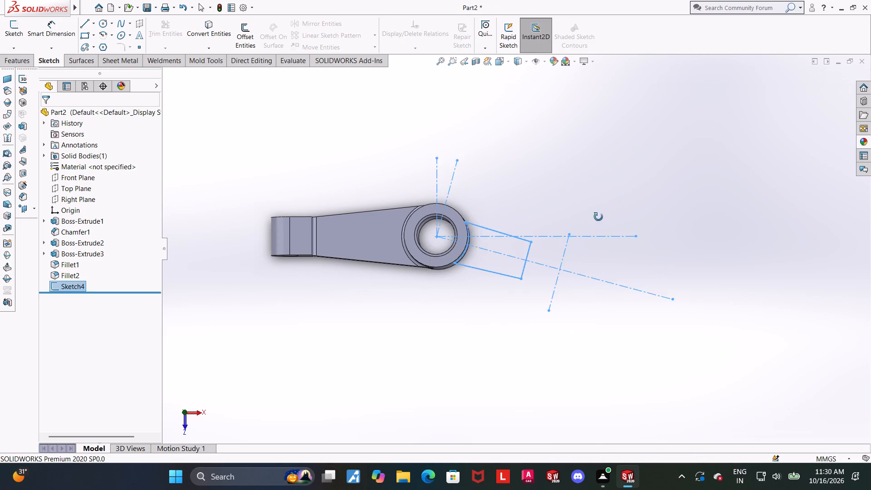
{"action": "middle_click_drag", "start_coordinate": [598, 217], "coordinate": [603, 146]}
{"action": "scroll", "coordinate": [583, 194], "scroll_direction": "down", "scroll_amount": 1}
{"action": "middle_click_drag", "start_coordinate": [524, 250], "coordinate": [524, 250]}
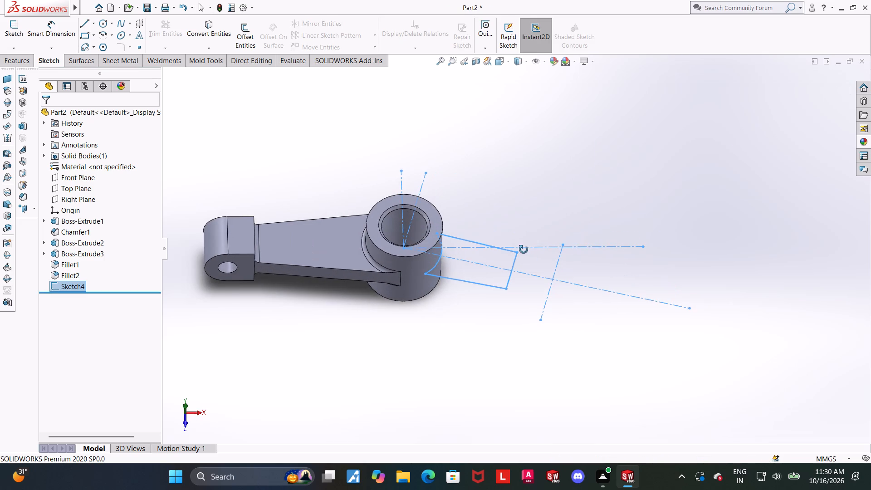
{"action": "middle_click_drag", "start_coordinate": [524, 250], "coordinate": [522, 232]}
{"action": "scroll", "coordinate": [519, 236], "scroll_direction": "down", "scroll_amount": 2}
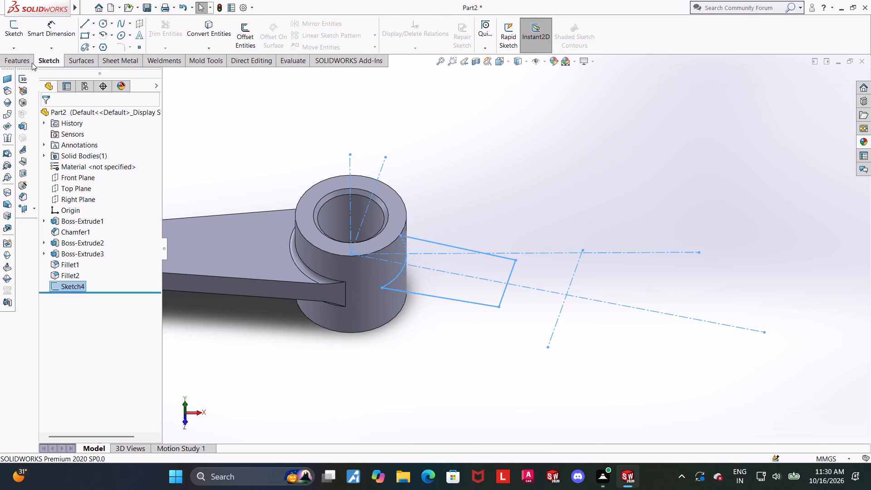
{"action": "left_click", "coordinate": [31, 62]}
{"action": "left_click", "coordinate": [14, 25]}
{"action": "left_click", "coordinate": [80, 174]}
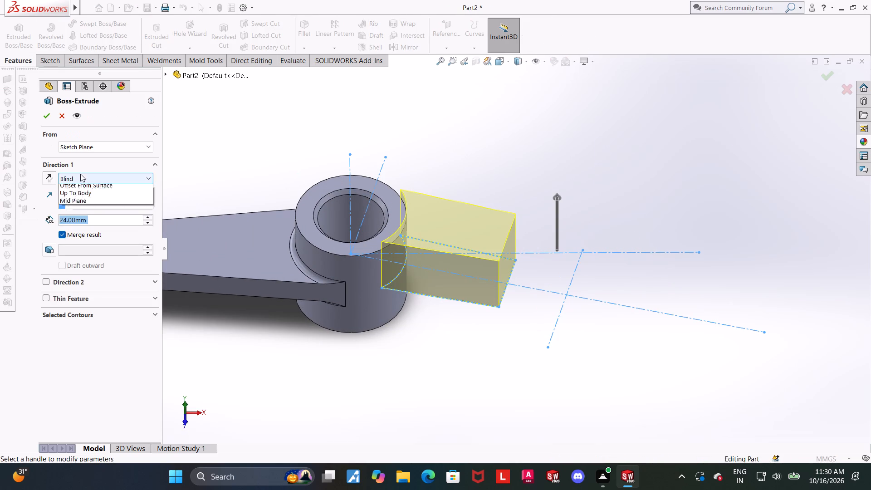
{"action": "left_click", "coordinate": [86, 234]}
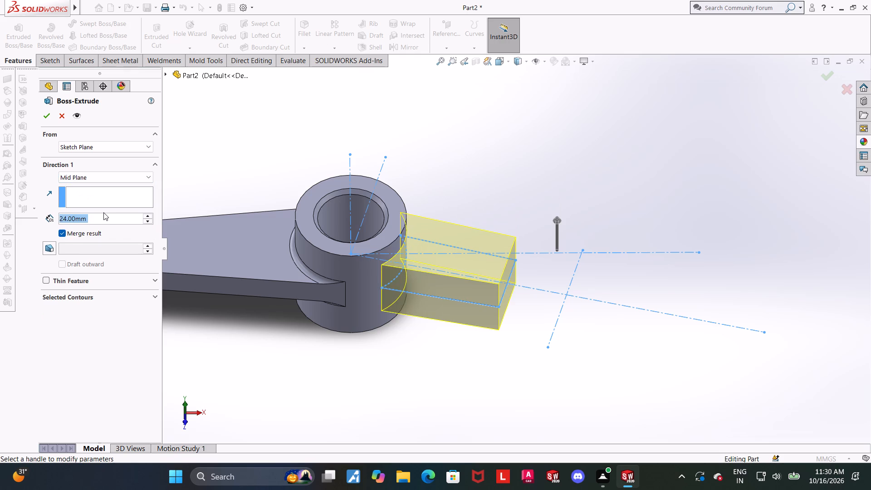
{"action": "key", "text": "9"}
{"action": "key", "text": "Return"}
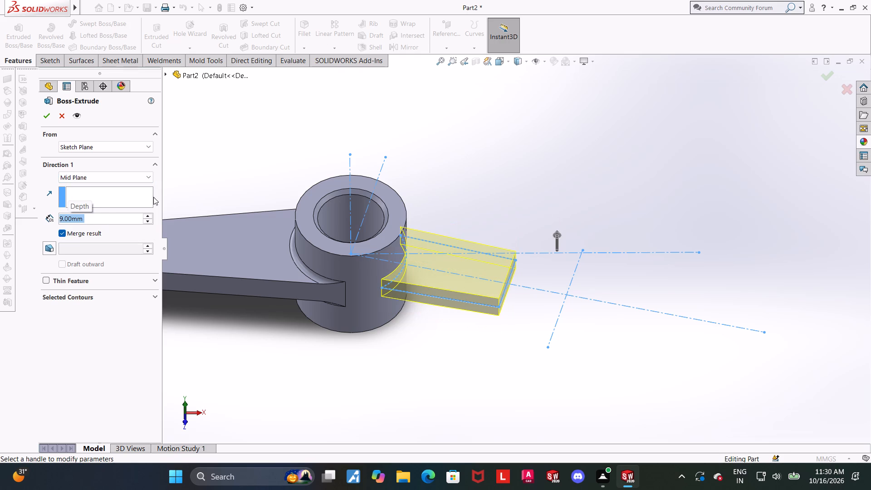
{"action": "left_click", "coordinate": [47, 115]}
Inspect the extruded second arm and its junction with the bushing from several angles.
{"action": "scroll", "coordinate": [450, 219], "scroll_direction": "up", "scroll_amount": 5}
{"action": "scroll", "coordinate": [455, 249], "scroll_direction": "down", "scroll_amount": 2}
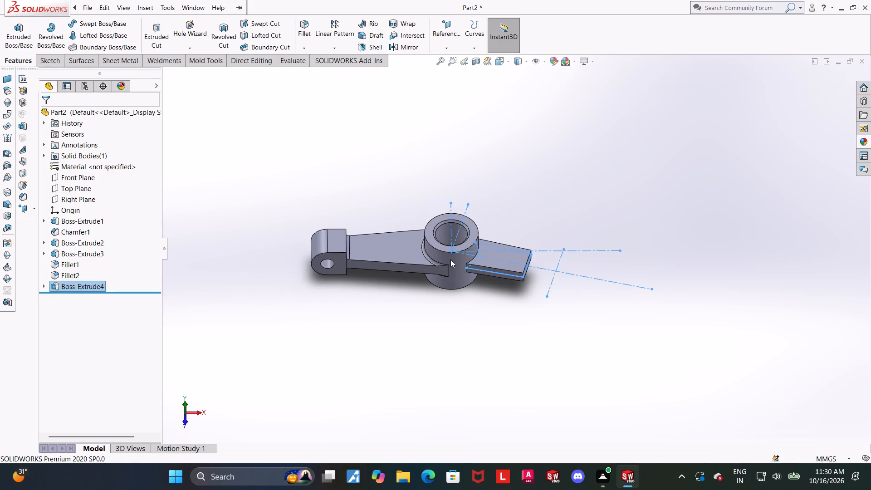
{"action": "left_click", "coordinate": [462, 313]}
{"action": "scroll", "coordinate": [520, 259], "scroll_direction": "down", "scroll_amount": 2}
{"action": "middle_click_drag", "start_coordinate": [518, 260], "coordinate": [511, 271]}
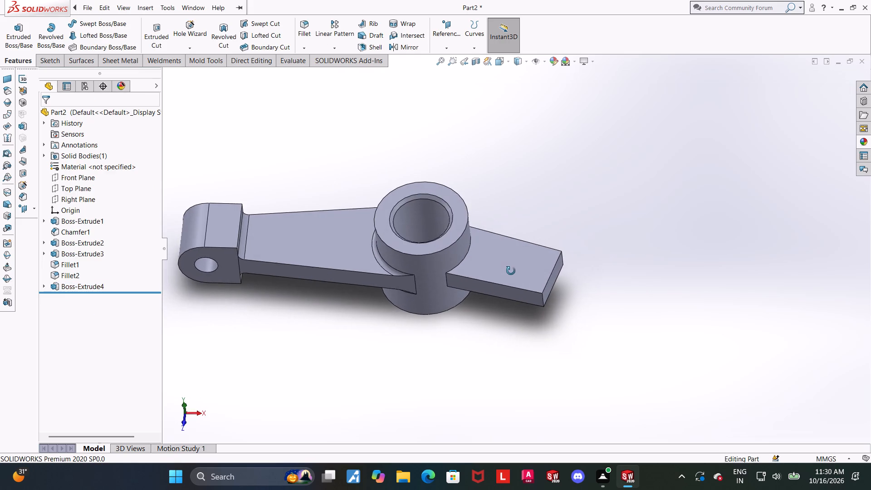
{"action": "middle_click_drag", "start_coordinate": [511, 271], "coordinate": [537, 294]}
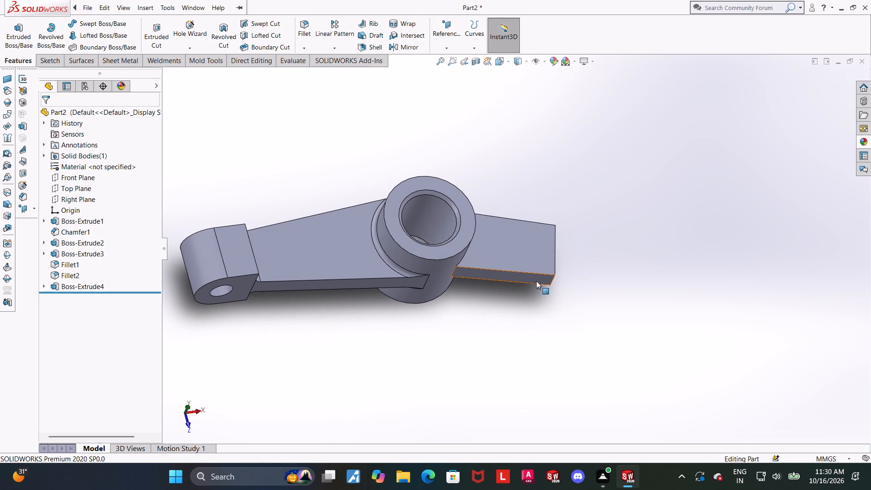
{"action": "type", "text": "asd"}
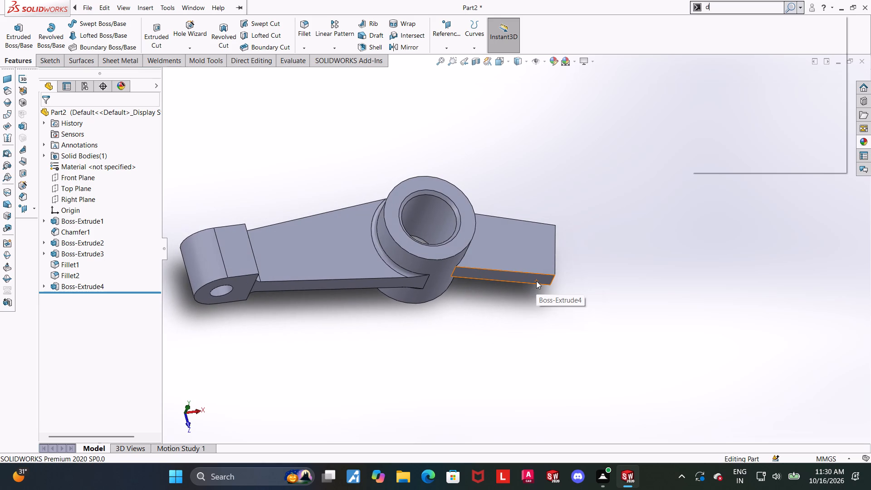
{"action": "key", "text": "Escape"}
{"action": "key", "text": "Escape"}
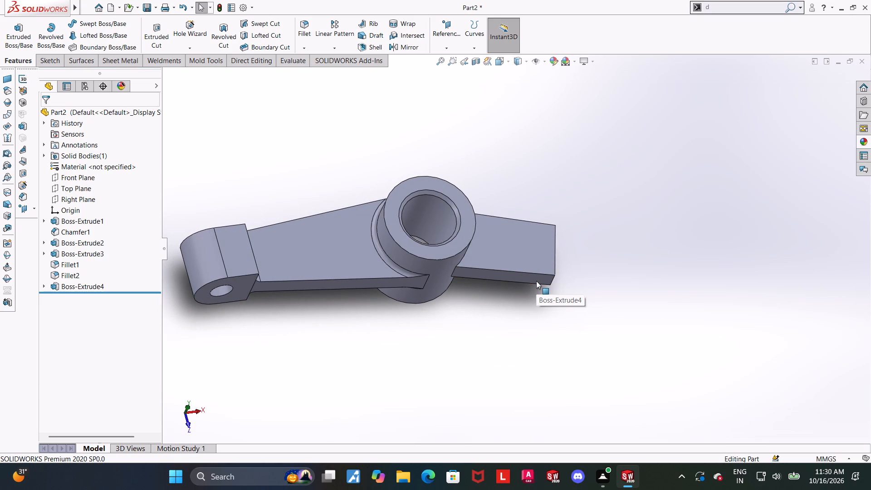
{"action": "key", "text": "Escape"}
{"action": "key", "text": "Escape"}
{"action": "key", "text": "Escape"}
{"action": "scroll", "coordinate": [662, 138], "scroll_direction": "up", "scroll_amount": 4}
{"action": "scroll", "coordinate": [632, 127], "scroll_direction": "down", "scroll_amount": 2}
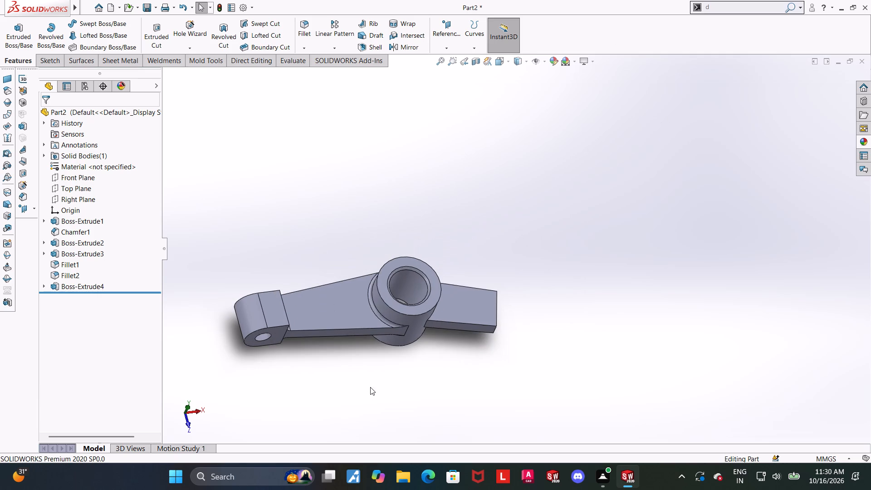
{"action": "scroll", "coordinate": [370, 387], "scroll_direction": "up", "scroll_amount": 2}
{"action": "middle_click_drag", "start_coordinate": [378, 372], "coordinate": [353, 333]}
{"action": "scroll", "coordinate": [434, 303], "scroll_direction": "down", "scroll_amount": 2}
{"action": "middle_click_drag", "start_coordinate": [432, 305], "coordinate": [421, 301]}
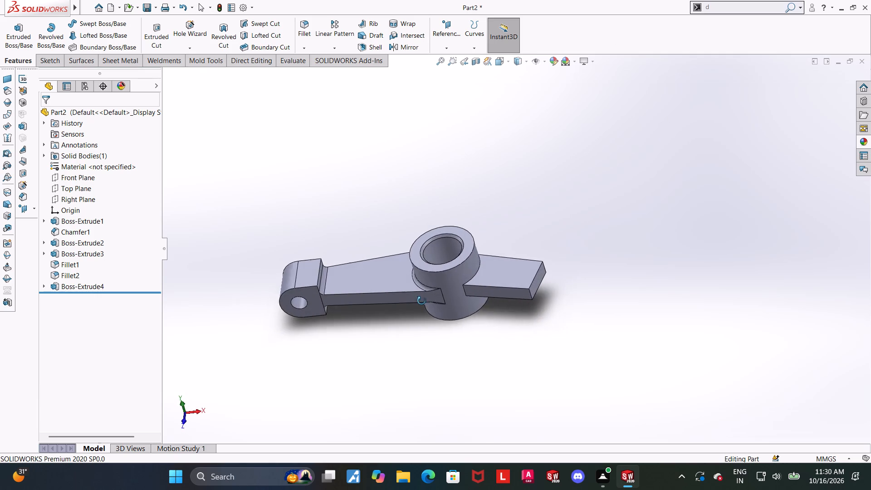
{"action": "middle_click_drag", "start_coordinate": [421, 301], "coordinate": [442, 299]}
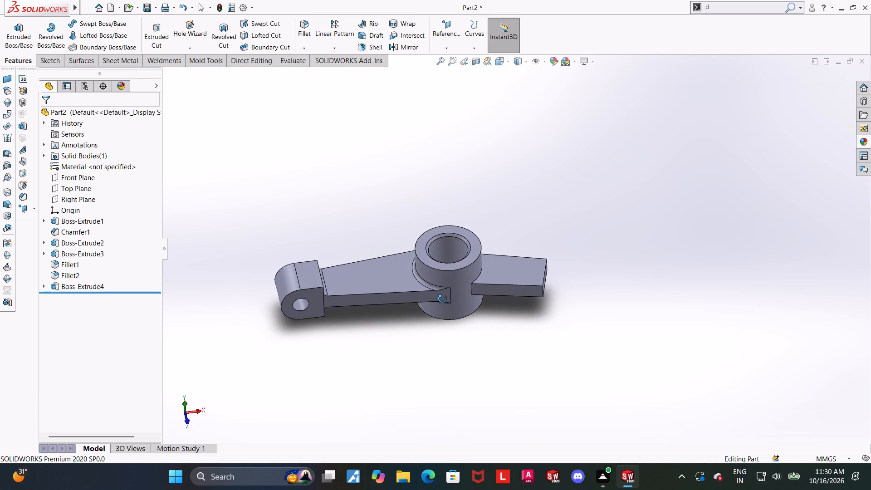
{"action": "middle_click_drag", "start_coordinate": [442, 299], "coordinate": [445, 299]}
{"action": "scroll", "coordinate": [519, 283], "scroll_direction": "down", "scroll_amount": 2}
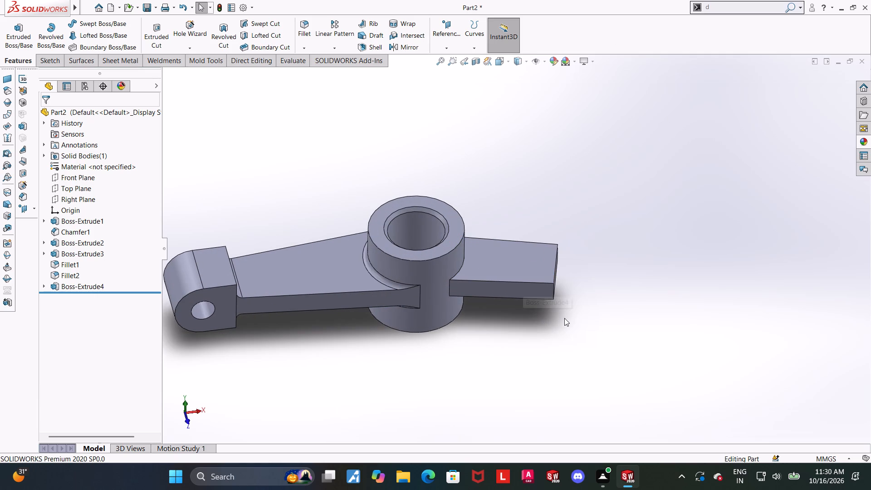
Start a new sketch on the second arm's long, narrow side face, viewed normal to it.
{"action": "left_click", "coordinate": [538, 292]}
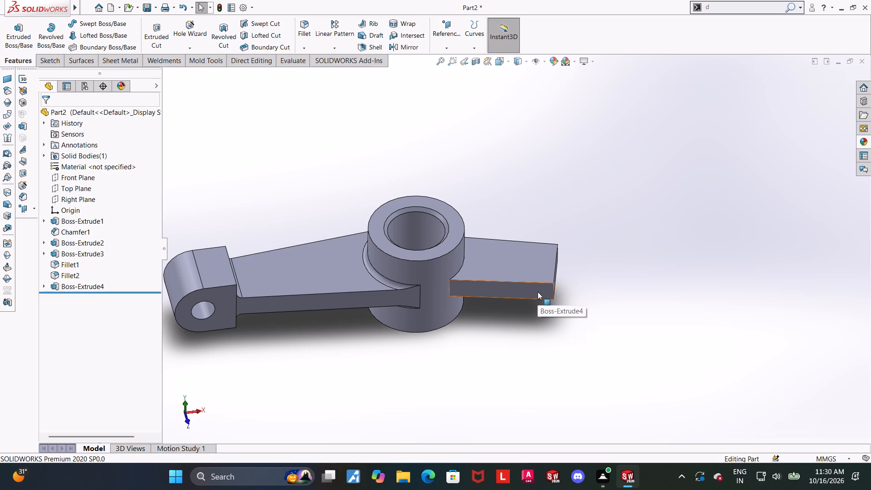
{"action": "scroll", "coordinate": [569, 302], "scroll_direction": "up", "scroll_amount": 2}
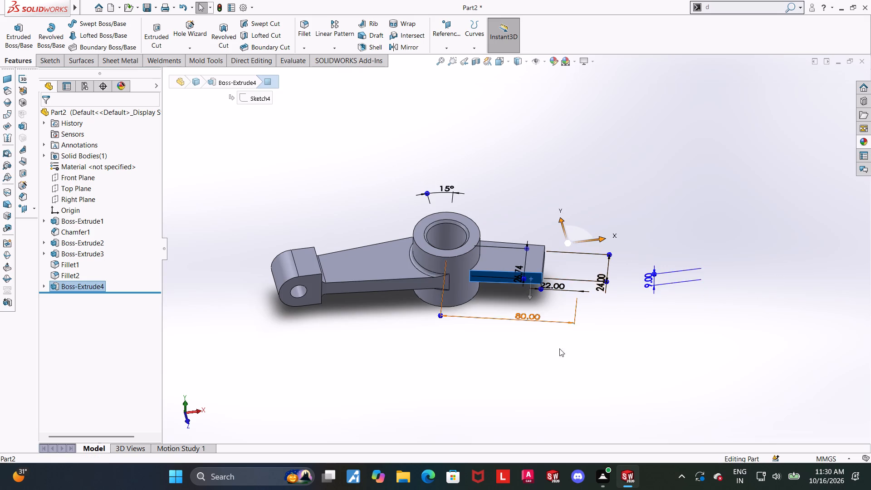
{"action": "left_click", "coordinate": [558, 353]}
{"action": "left_click", "coordinate": [534, 279]}
{"action": "left_click", "coordinate": [574, 254]}
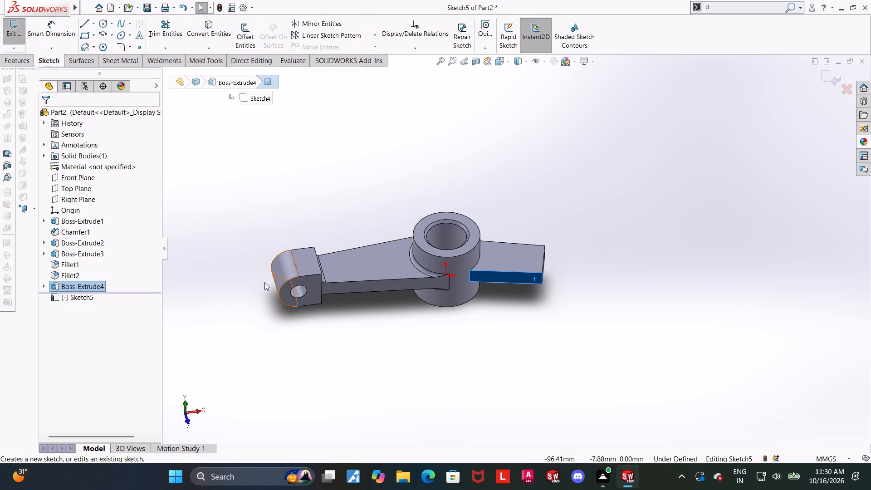
{"action": "left_click", "coordinate": [60, 297]}
{"action": "left_click", "coordinate": [87, 282]}
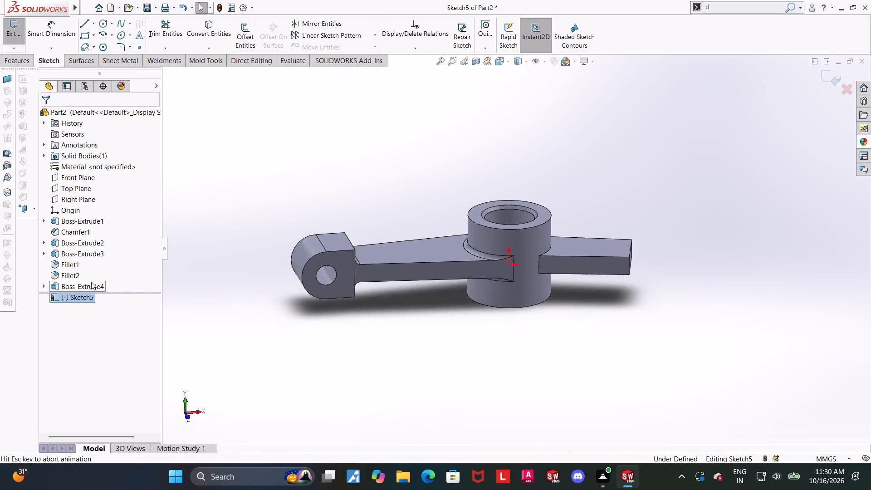
{"action": "scroll", "coordinate": [744, 283], "scroll_direction": "up", "scroll_amount": 4}
{"action": "scroll", "coordinate": [617, 230], "scroll_direction": "down", "scroll_amount": 5}
{"action": "scroll", "coordinate": [560, 285], "scroll_direction": "down", "scroll_amount": 2}
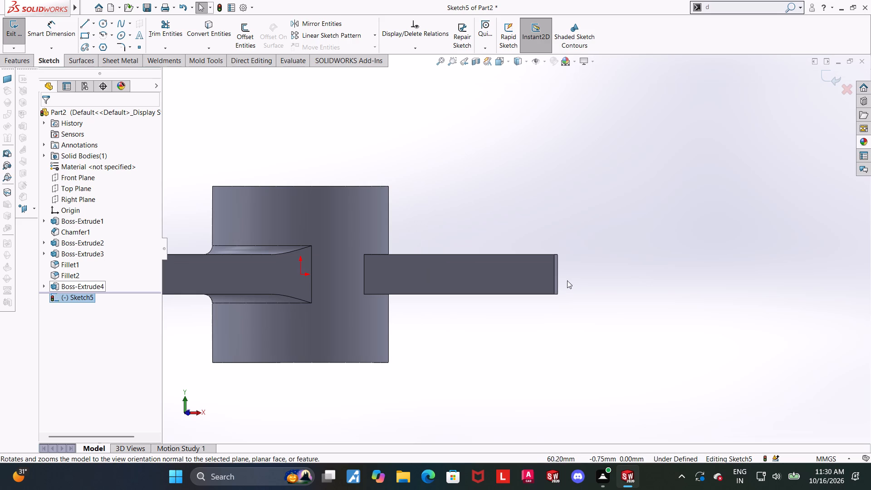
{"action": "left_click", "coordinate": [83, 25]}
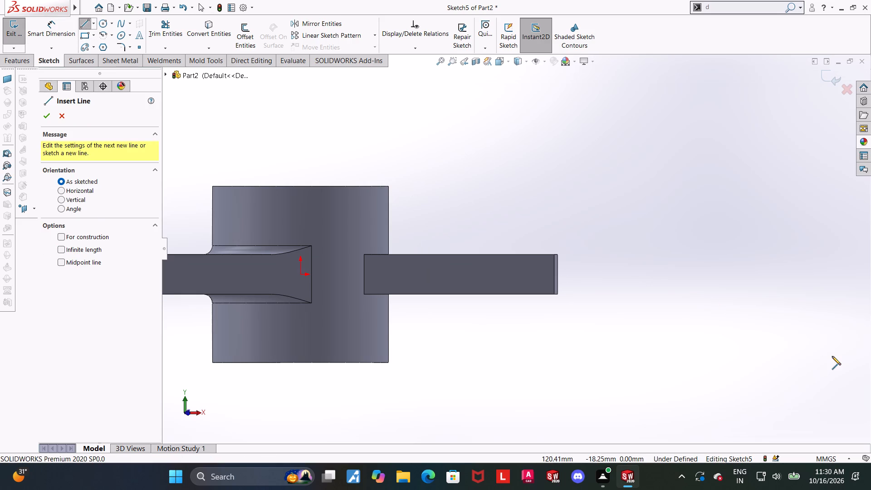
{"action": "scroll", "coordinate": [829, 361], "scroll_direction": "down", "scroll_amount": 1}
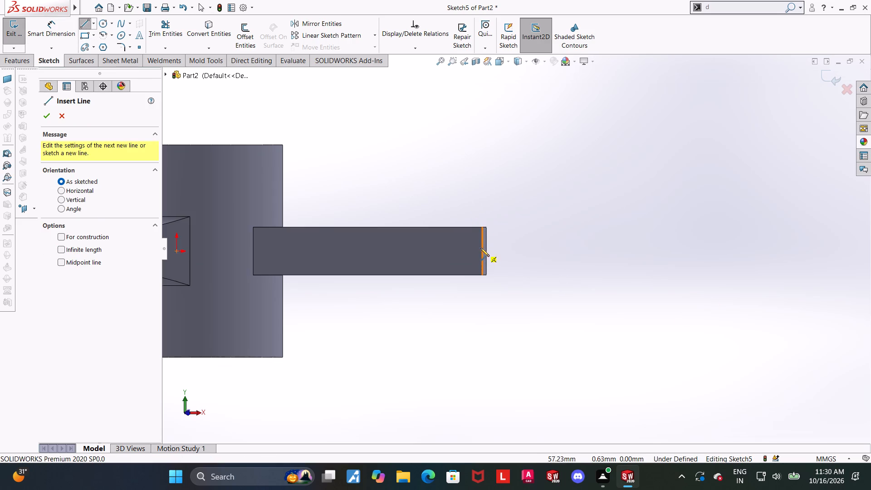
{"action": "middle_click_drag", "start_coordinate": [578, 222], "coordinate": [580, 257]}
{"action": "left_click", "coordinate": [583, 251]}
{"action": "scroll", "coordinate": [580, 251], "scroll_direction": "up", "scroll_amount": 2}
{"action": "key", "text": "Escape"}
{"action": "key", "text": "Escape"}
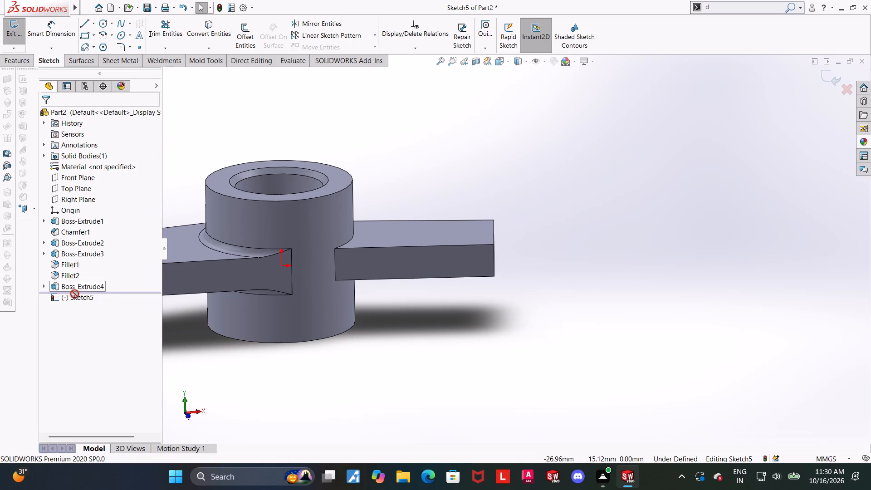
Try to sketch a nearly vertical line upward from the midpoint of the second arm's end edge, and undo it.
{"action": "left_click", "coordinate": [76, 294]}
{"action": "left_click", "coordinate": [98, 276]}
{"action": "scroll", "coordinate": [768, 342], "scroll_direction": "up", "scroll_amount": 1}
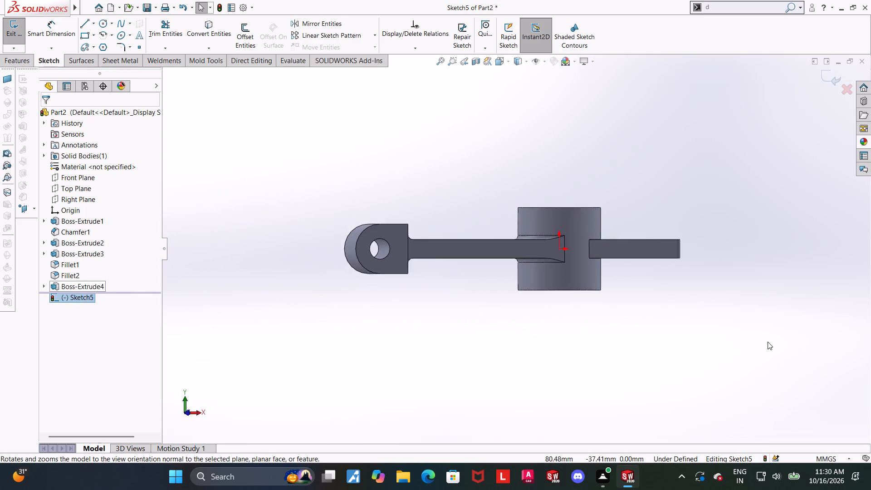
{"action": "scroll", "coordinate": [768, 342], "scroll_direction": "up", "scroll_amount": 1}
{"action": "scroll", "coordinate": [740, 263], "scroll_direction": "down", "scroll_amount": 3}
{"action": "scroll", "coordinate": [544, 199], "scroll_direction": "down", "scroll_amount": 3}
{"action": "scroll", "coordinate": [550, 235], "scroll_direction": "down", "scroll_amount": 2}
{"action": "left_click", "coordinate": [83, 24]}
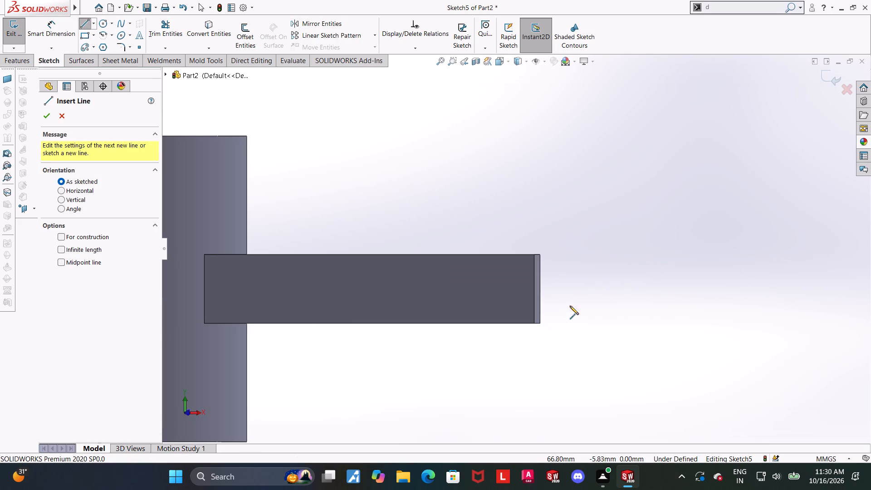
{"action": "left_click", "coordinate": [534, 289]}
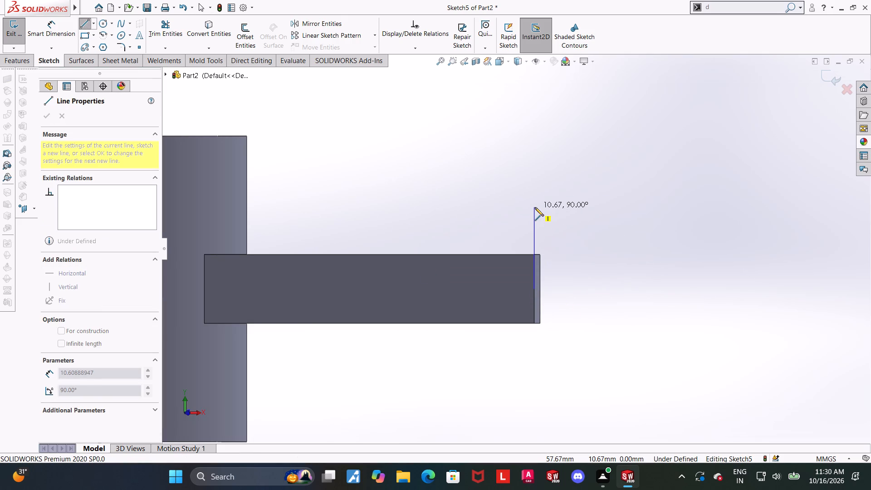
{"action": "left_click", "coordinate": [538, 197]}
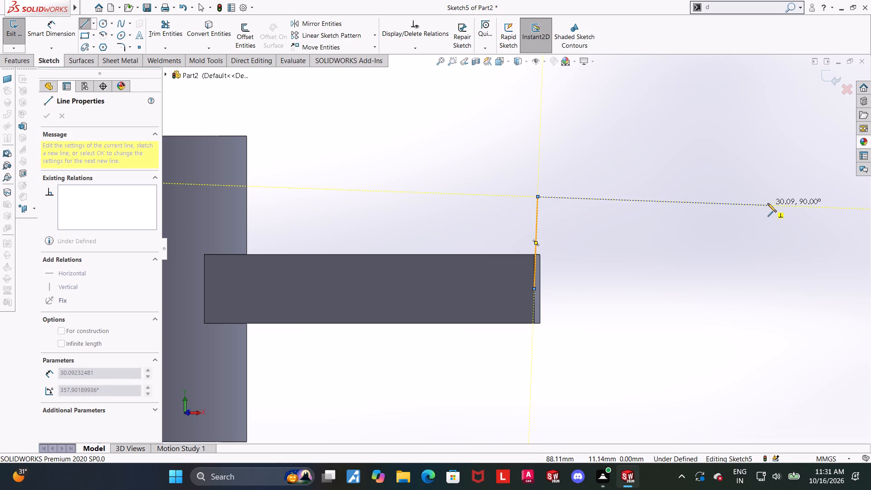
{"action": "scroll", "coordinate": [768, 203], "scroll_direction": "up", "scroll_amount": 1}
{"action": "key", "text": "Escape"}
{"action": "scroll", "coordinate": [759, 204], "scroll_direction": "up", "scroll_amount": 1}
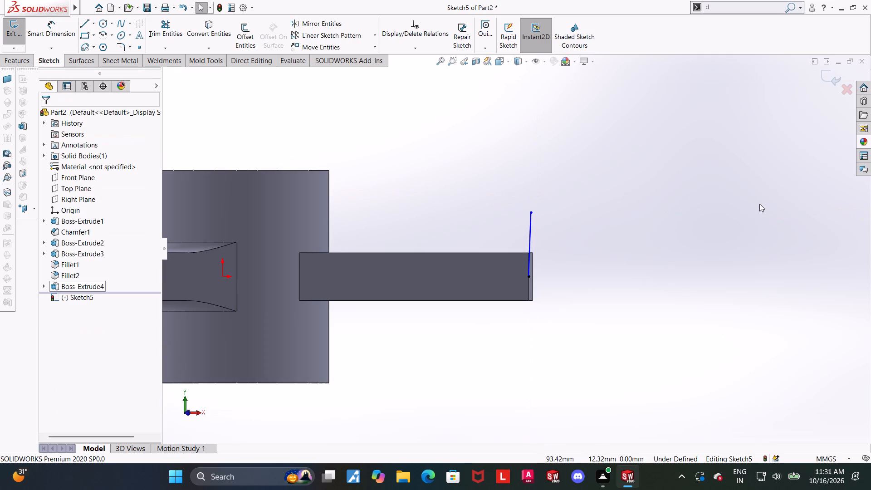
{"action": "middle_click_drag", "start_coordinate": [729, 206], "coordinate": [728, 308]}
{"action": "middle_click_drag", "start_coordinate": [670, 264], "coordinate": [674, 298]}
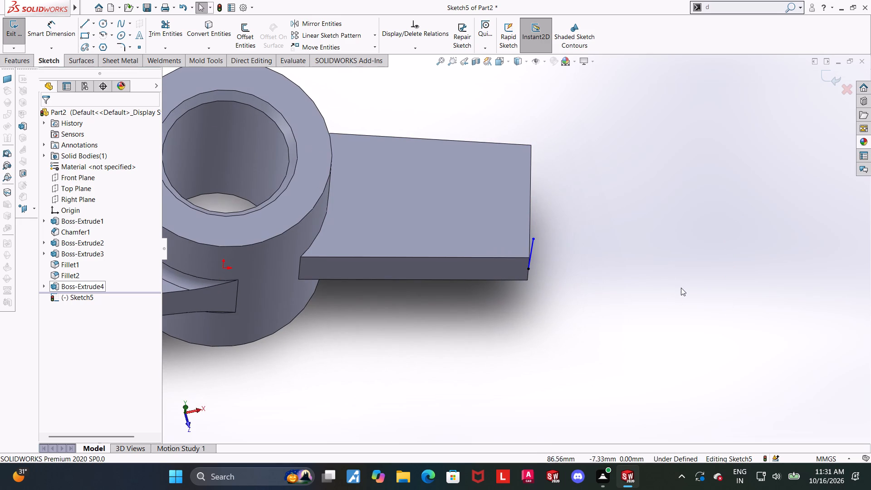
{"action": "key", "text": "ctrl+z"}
Leave the empty sketch on the second arm's side face.
{"action": "middle_click_drag", "start_coordinate": [632, 229], "coordinate": [627, 292]}
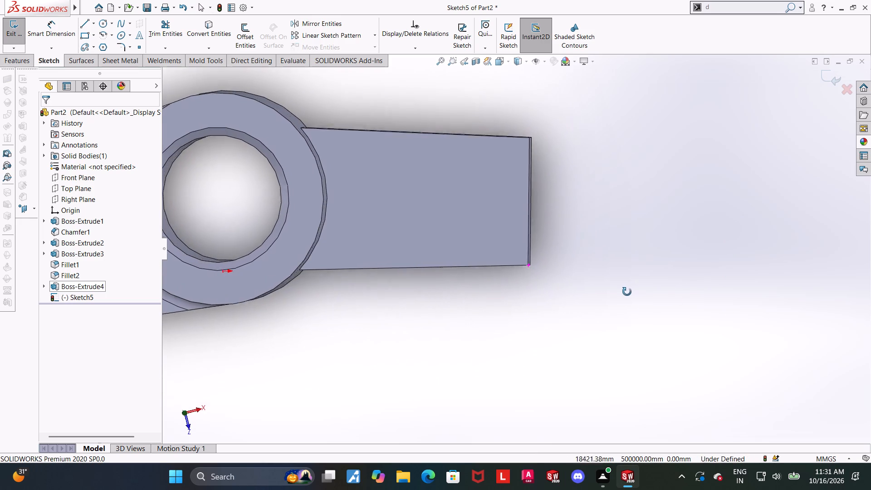
{"action": "middle_click_drag", "start_coordinate": [627, 292], "coordinate": [634, 318]}
{"action": "middle_click_drag", "start_coordinate": [630, 262], "coordinate": [630, 249]}
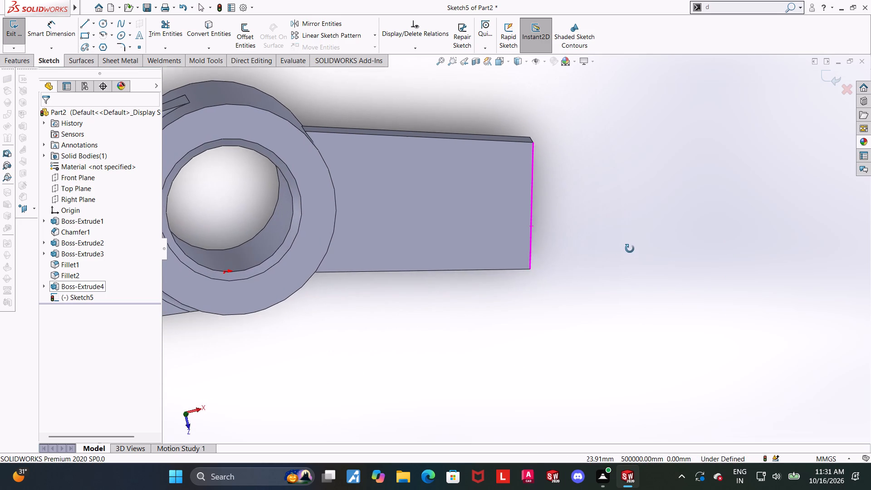
{"action": "middle_click_drag", "start_coordinate": [630, 249], "coordinate": [630, 249]}
{"action": "scroll", "coordinate": [617, 244], "scroll_direction": "up", "scroll_amount": 2}
{"action": "scroll", "coordinate": [607, 223], "scroll_direction": "down", "scroll_amount": 2}
{"action": "middle_click_drag", "start_coordinate": [611, 226], "coordinate": [602, 198]}
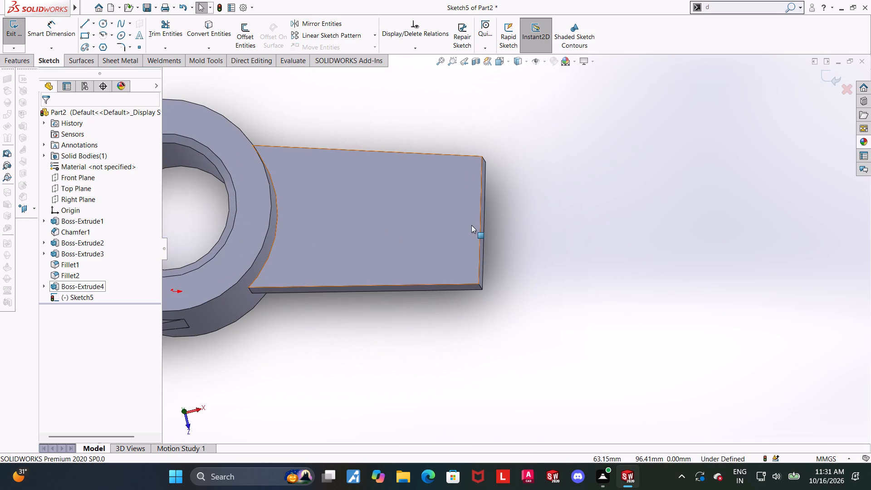
{"action": "left_click", "coordinate": [71, 179]}
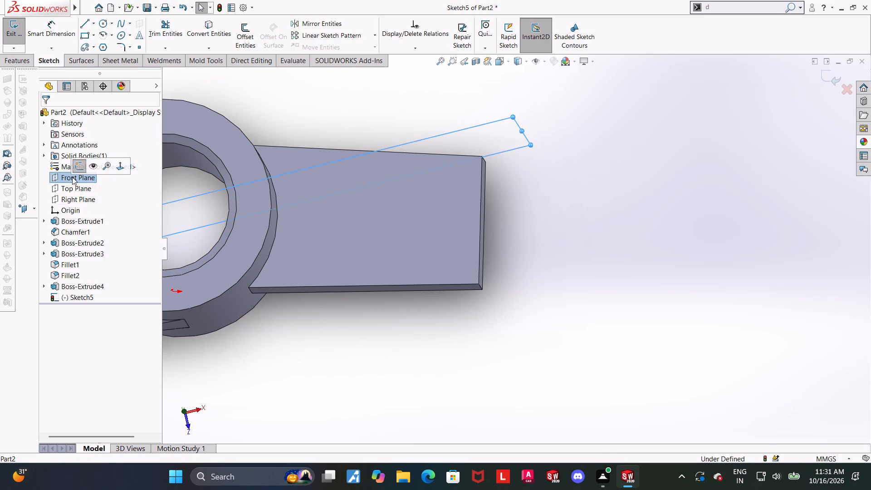
{"action": "left_click", "coordinate": [750, 273]}
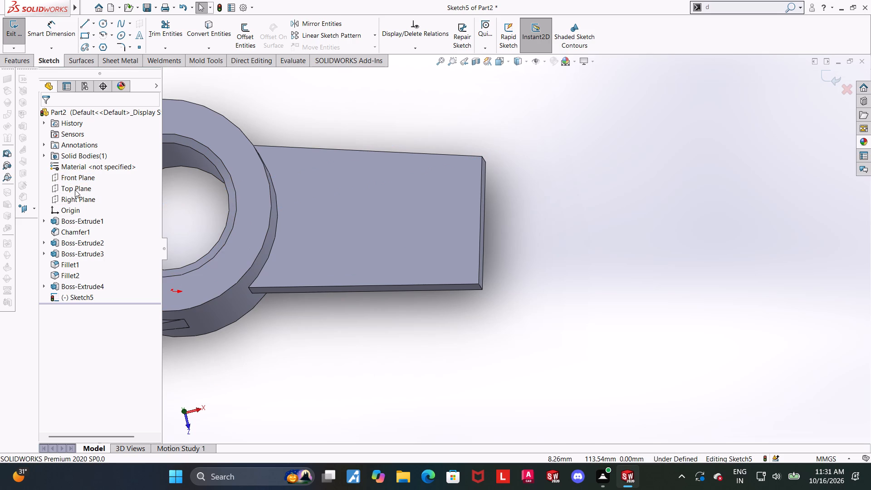
{"action": "left_click", "coordinate": [74, 190]}
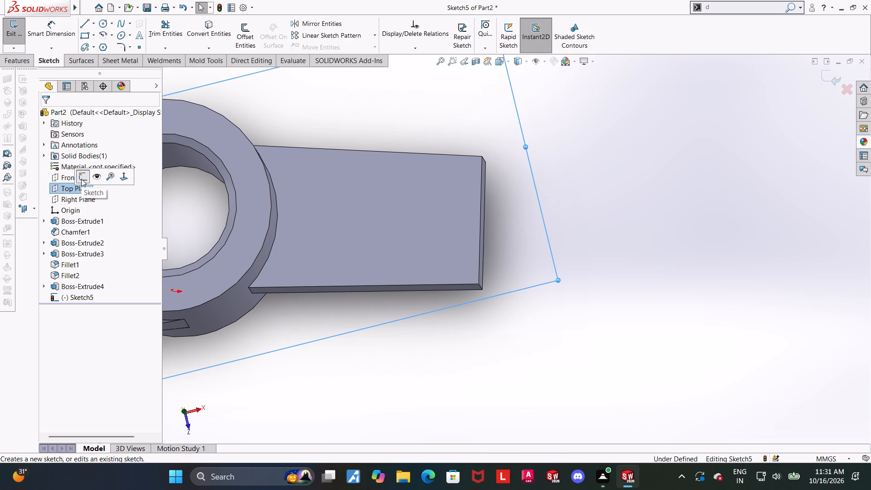
{"action": "left_click", "coordinate": [81, 179]}
{"action": "scroll", "coordinate": [516, 343], "scroll_direction": "up", "scroll_amount": 4}
{"action": "middle_click_drag", "start_coordinate": [571, 269], "coordinate": [574, 287]}
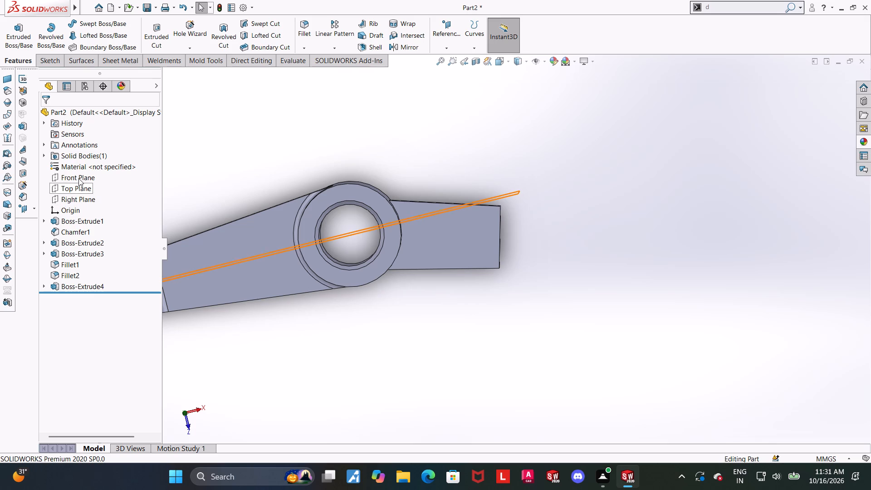
{"action": "left_click", "coordinate": [626, 169]}
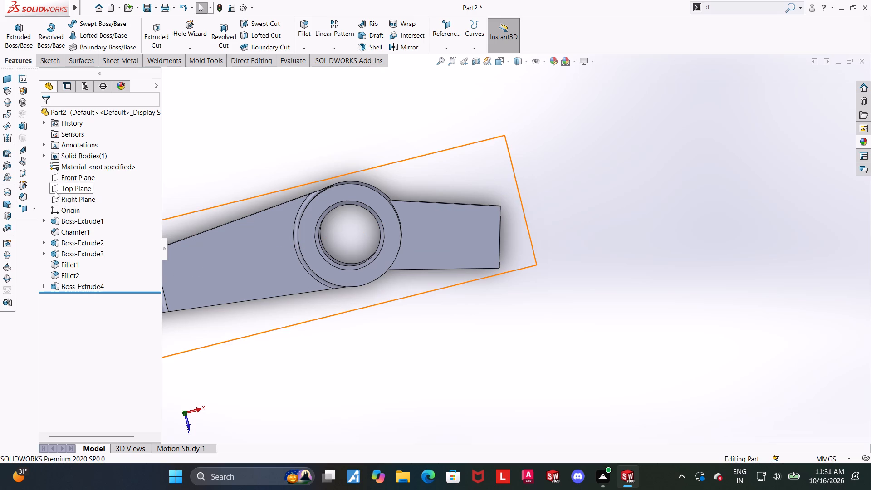
Start a new sketch on the Top Plane, viewed normal to it.
{"action": "left_click", "coordinate": [56, 191]}
{"action": "left_click", "coordinate": [64, 180]}
{"action": "left_click", "coordinate": [84, 293]}
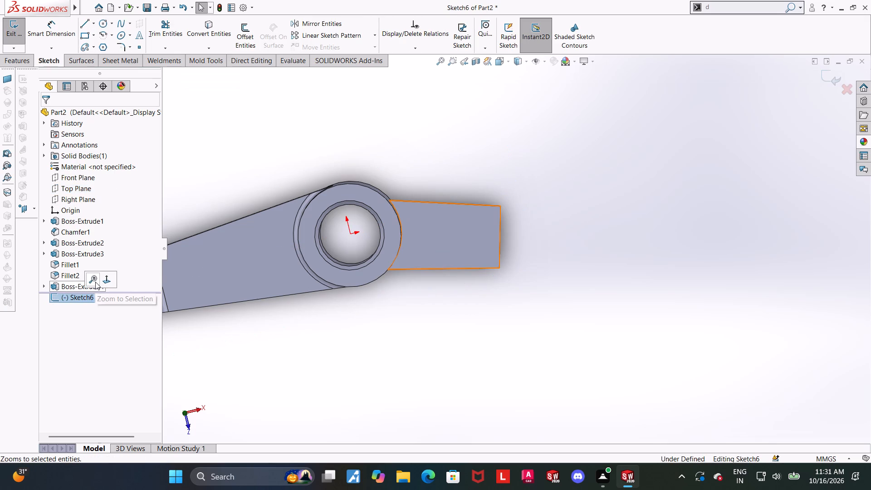
{"action": "left_click", "coordinate": [102, 280]}
{"action": "scroll", "coordinate": [632, 319], "scroll_direction": "up", "scroll_amount": 2}
{"action": "scroll", "coordinate": [768, 335], "scroll_direction": "up", "scroll_amount": 4}
{"action": "scroll", "coordinate": [647, 287], "scroll_direction": "down", "scroll_amount": 4}
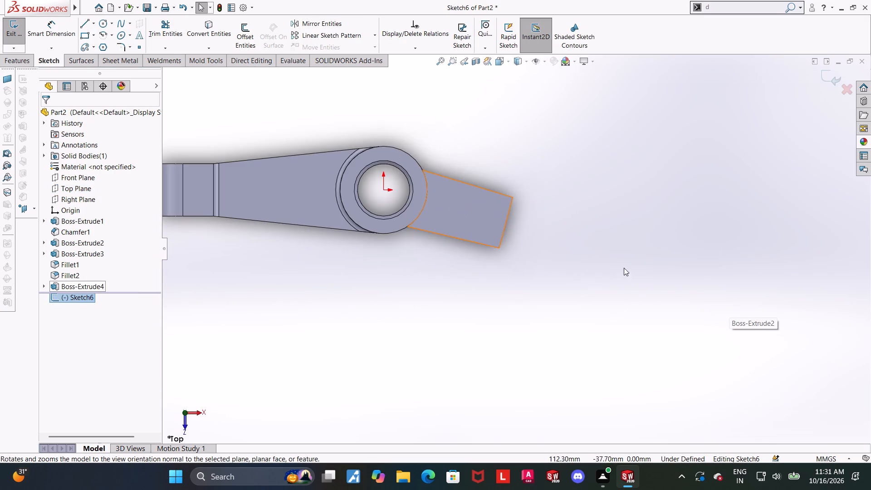
{"action": "scroll", "coordinate": [509, 200], "scroll_direction": "down", "scroll_amount": 3}
{"action": "left_click", "coordinate": [612, 267]}
{"action": "scroll", "coordinate": [625, 279], "scroll_direction": "up", "scroll_amount": 3}
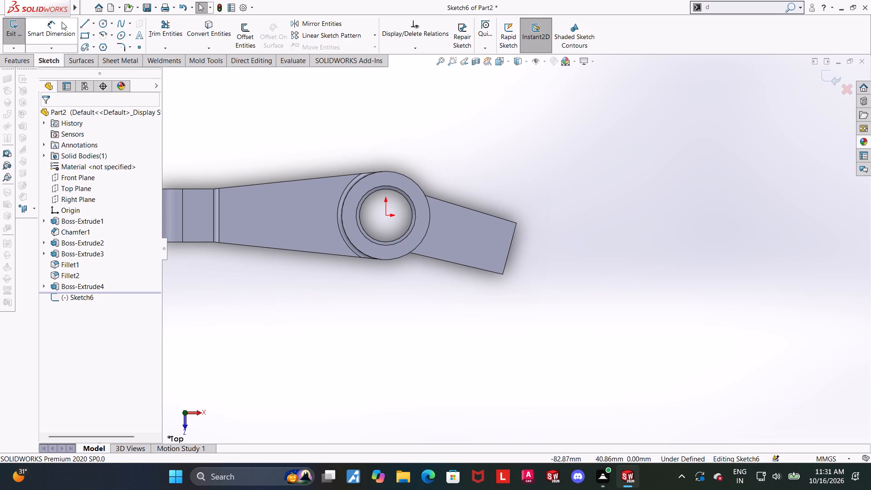
Sketch a horizontal centerline about 92 mm long from the origin outward past the second arm's end.
{"action": "left_click", "coordinate": [93, 26]}
{"action": "left_click", "coordinate": [93, 45]}
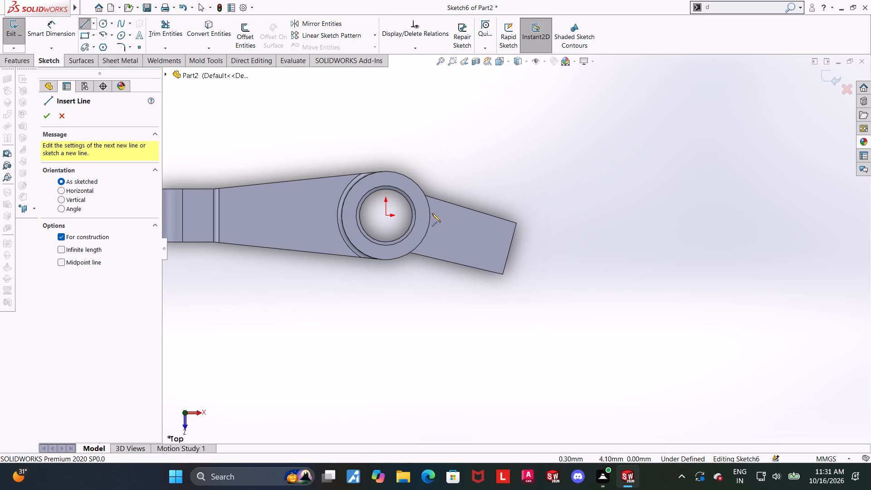
{"action": "left_click", "coordinate": [385, 217]}
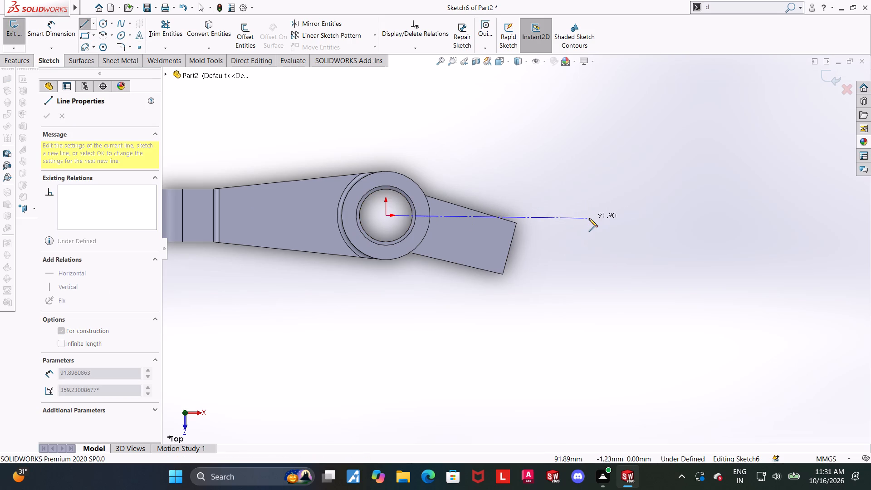
{"action": "left_click", "coordinate": [589, 215]}
{"action": "key", "text": "Escape"}
{"action": "key", "text": "Escape"}
Sketch a second centerline about 144 mm long from the origin, sloping downward through the second arm and past its end.
{"action": "left_click", "coordinate": [93, 23]}
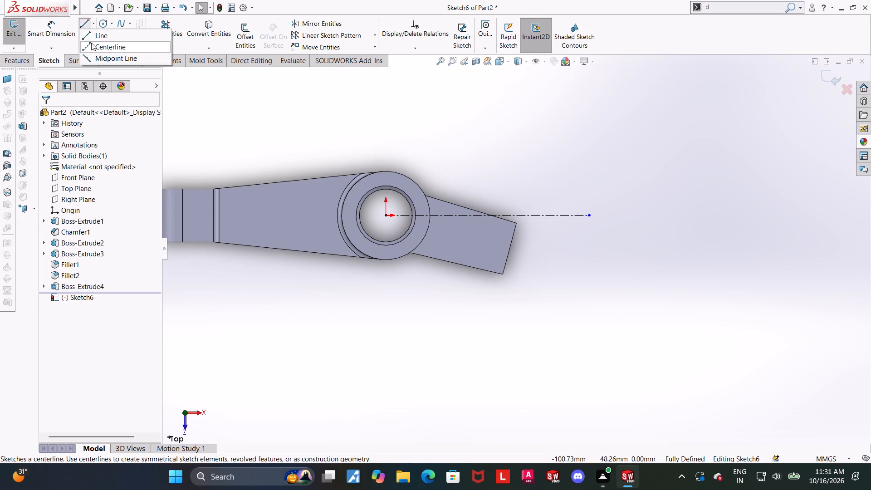
{"action": "left_click", "coordinate": [92, 47]}
{"action": "left_click", "coordinate": [386, 216]}
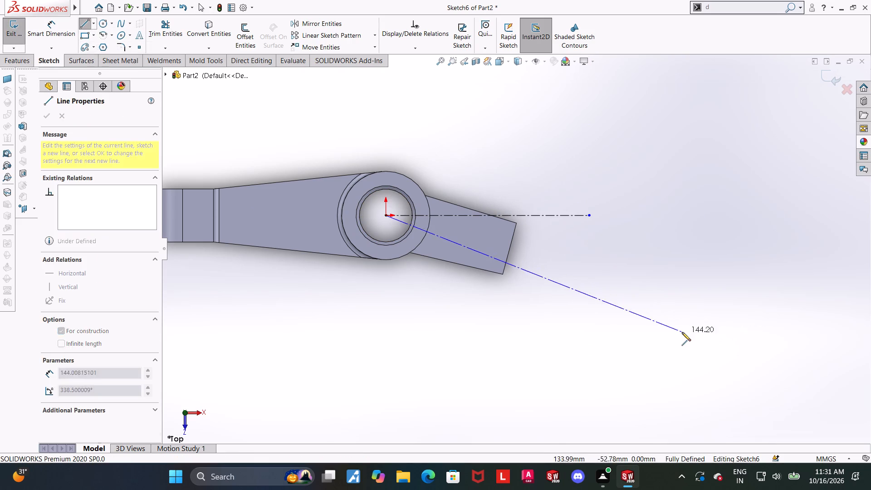
{"action": "left_click", "coordinate": [682, 332]}
{"action": "key", "text": "Escape"}
{"action": "key", "text": "Escape"}
Dimension the angle between the horizontal and sloping centerlines as 15°.
{"action": "left_click", "coordinate": [57, 27]}
{"action": "left_click", "coordinate": [538, 217]}
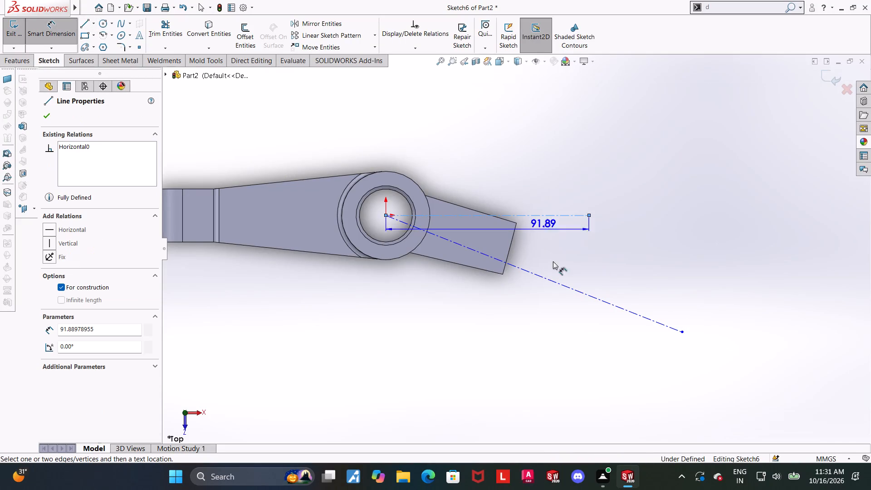
{"action": "left_click", "coordinate": [556, 284]}
{"action": "left_click", "coordinate": [569, 253]}
{"action": "key", "text": "1"}
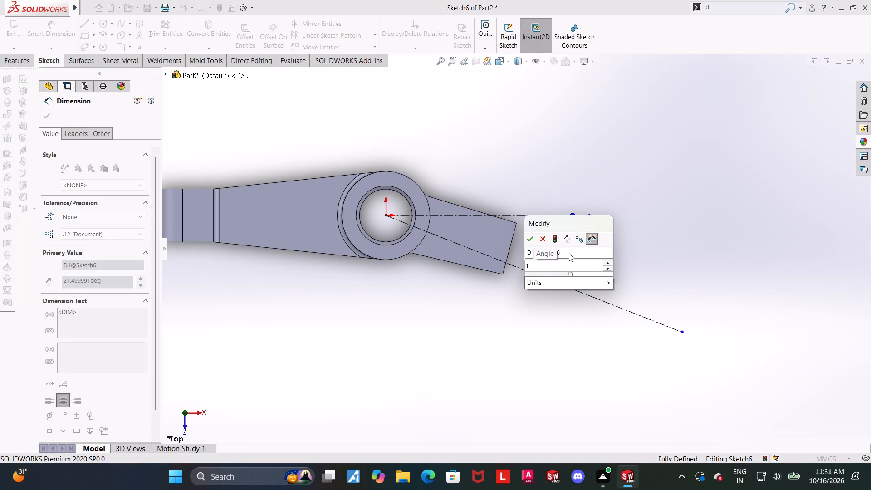
{"action": "key", "text": "5"}
{"action": "key", "text": "Return"}
{"action": "key", "text": "Escape"}
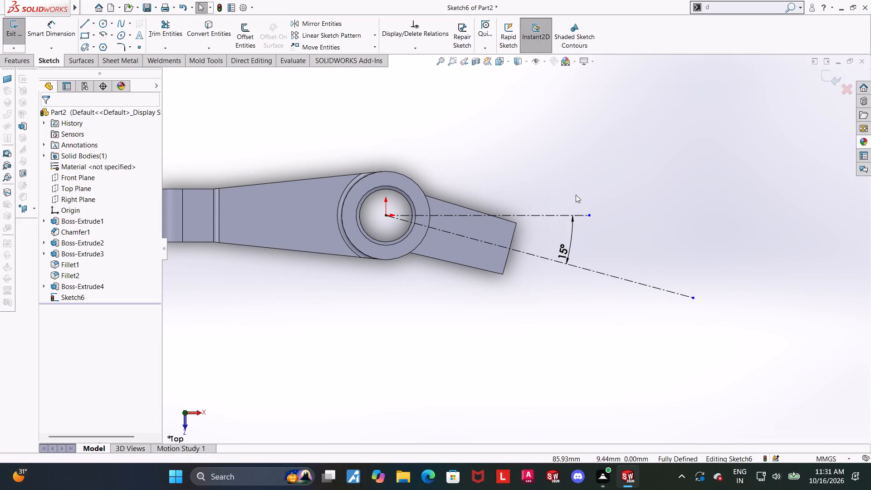
Examine how the sloping centerline runs along the second arm and crosses its end edge.
{"action": "scroll", "coordinate": [588, 304], "scroll_direction": "up", "scroll_amount": 2}
{"action": "scroll", "coordinate": [542, 230], "scroll_direction": "down", "scroll_amount": 2}
{"action": "scroll", "coordinate": [452, 253], "scroll_direction": "down", "scroll_amount": 1}
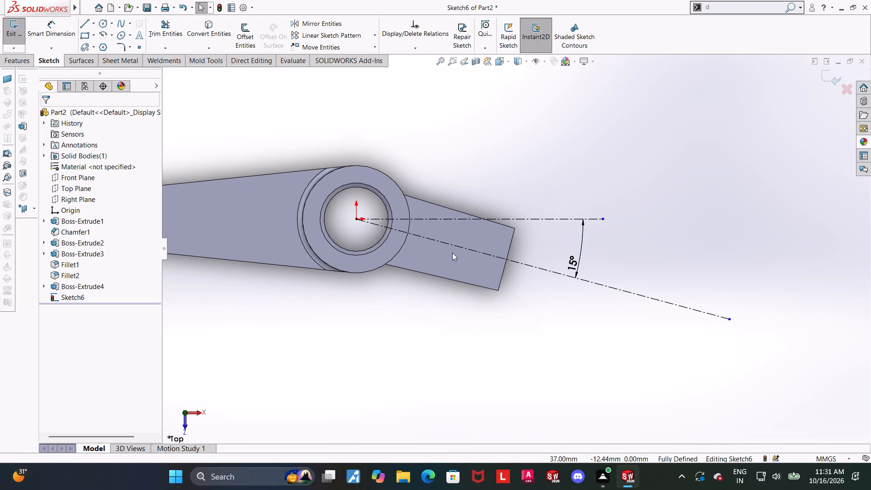
{"action": "scroll", "coordinate": [395, 220], "scroll_direction": "down", "scroll_amount": 1}
{"action": "key", "text": "Escape"}
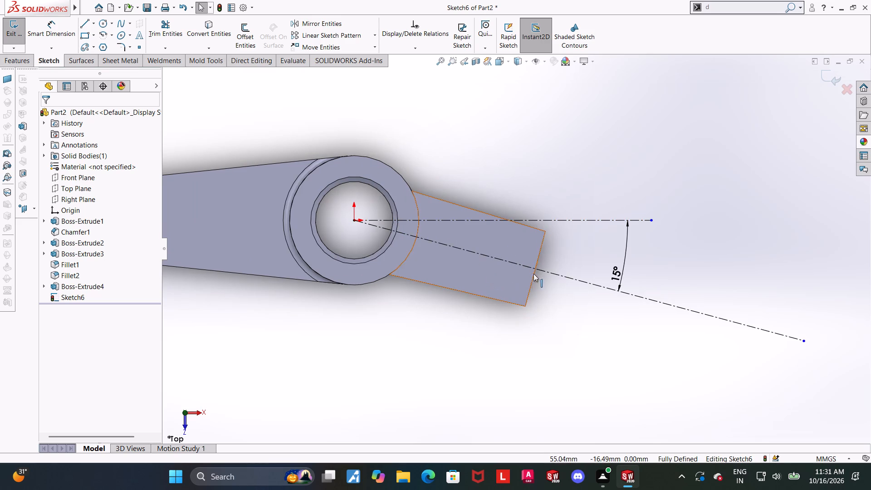
{"action": "scroll", "coordinate": [536, 280], "scroll_direction": "down", "scroll_amount": 1}
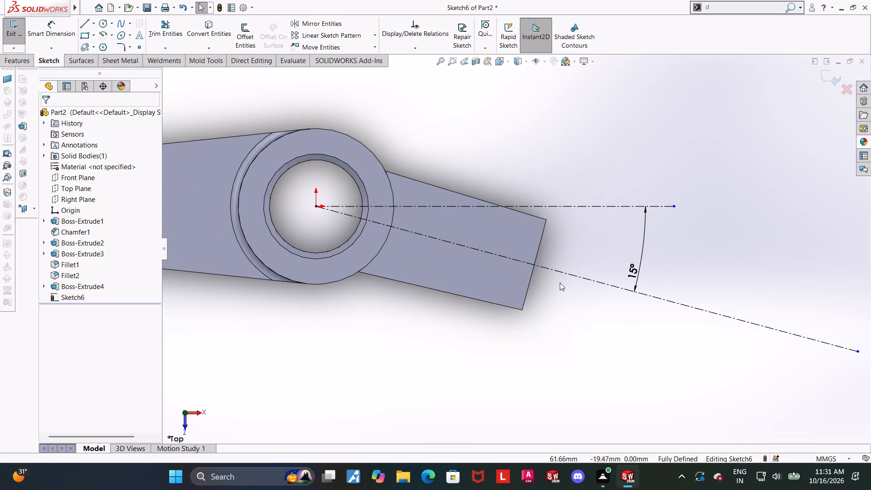
{"action": "scroll", "coordinate": [572, 288], "scroll_direction": "up", "scroll_amount": 1}
{"action": "scroll", "coordinate": [518, 282], "scroll_direction": "down", "scroll_amount": 2}
{"action": "key", "text": "Escape"}
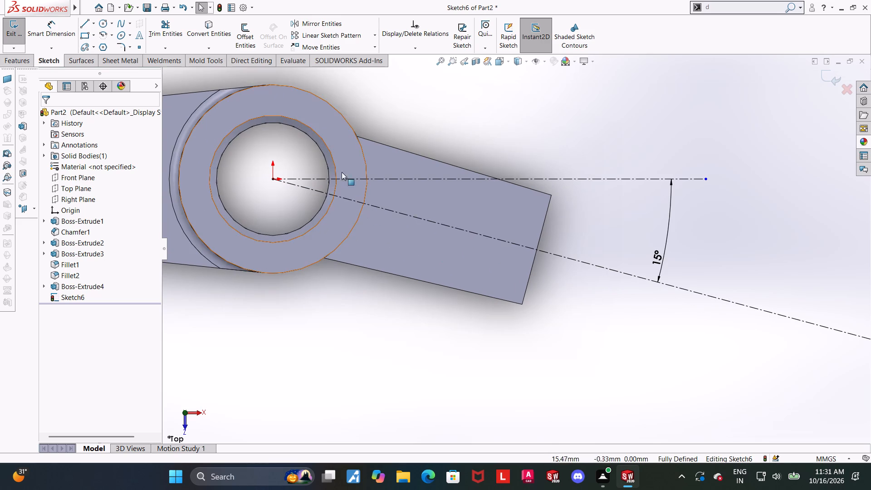
{"action": "scroll", "coordinate": [810, 141], "scroll_direction": "up", "scroll_amount": 1}
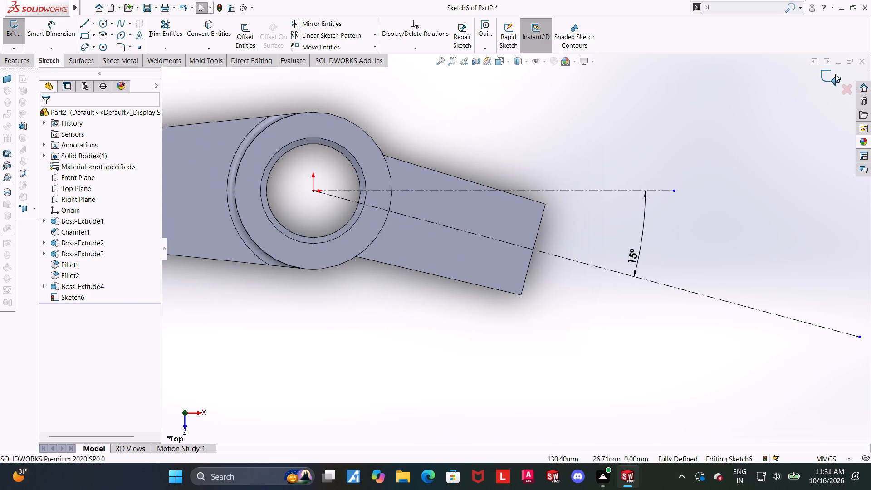
Exit the centerline sketch and open the second arm's profile sketch, Sketch4, for editing.
{"action": "left_click", "coordinate": [835, 73]}
{"action": "left_click", "coordinate": [43, 285]}
{"action": "left_click", "coordinate": [67, 297]}
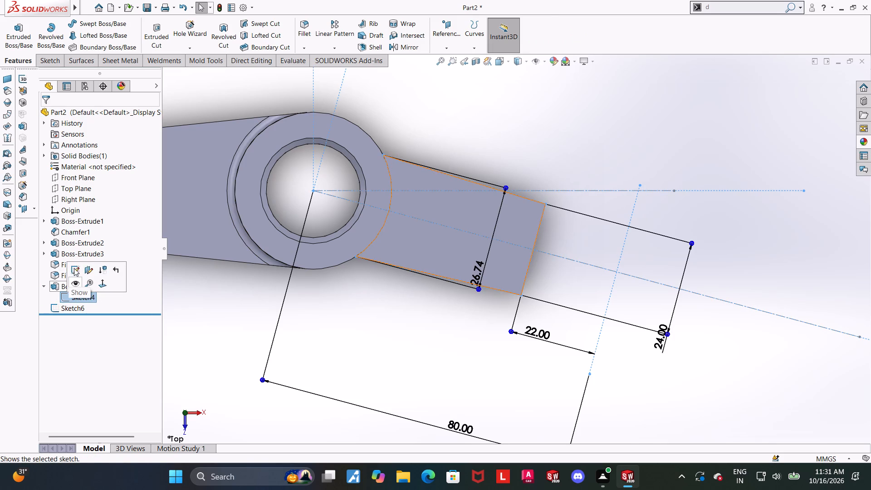
{"action": "left_click", "coordinate": [74, 268]}
Inspect the arm's end line and measure the angle between the upper side line and the sloping centerline.
{"action": "left_click", "coordinate": [780, 372]}
{"action": "left_click", "coordinate": [573, 289]}
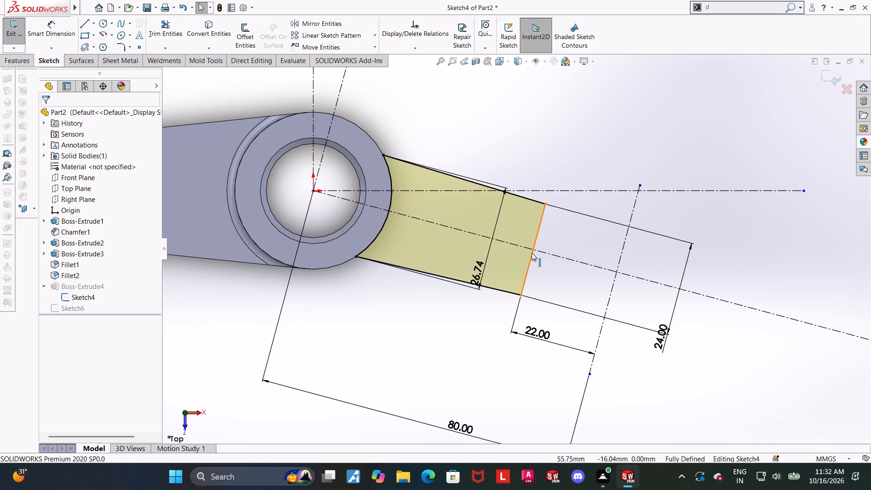
{"action": "left_click", "coordinate": [532, 251]}
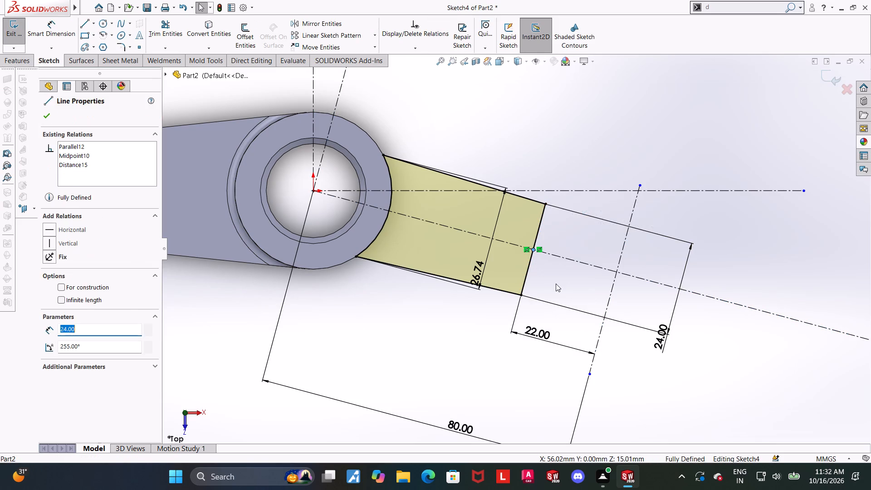
{"action": "left_click", "coordinate": [556, 284]}
{"action": "key", "text": "Escape"}
{"action": "left_click", "coordinate": [46, 25]}
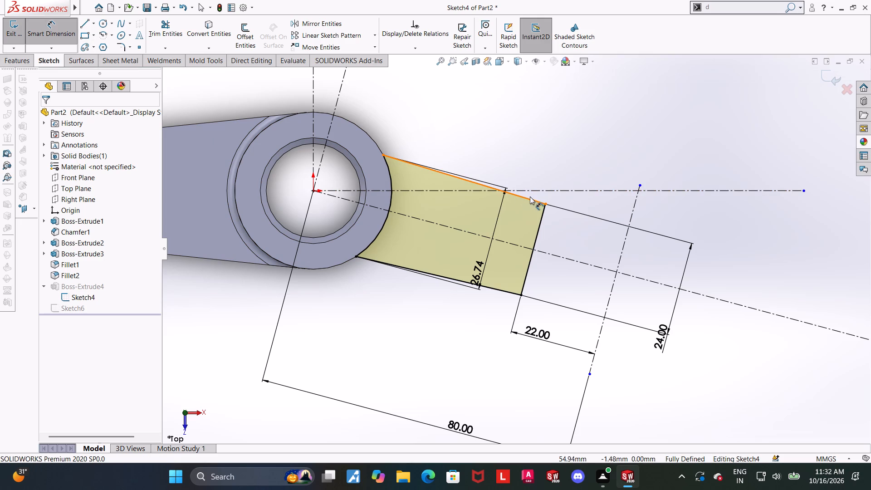
{"action": "left_click", "coordinate": [538, 202]}
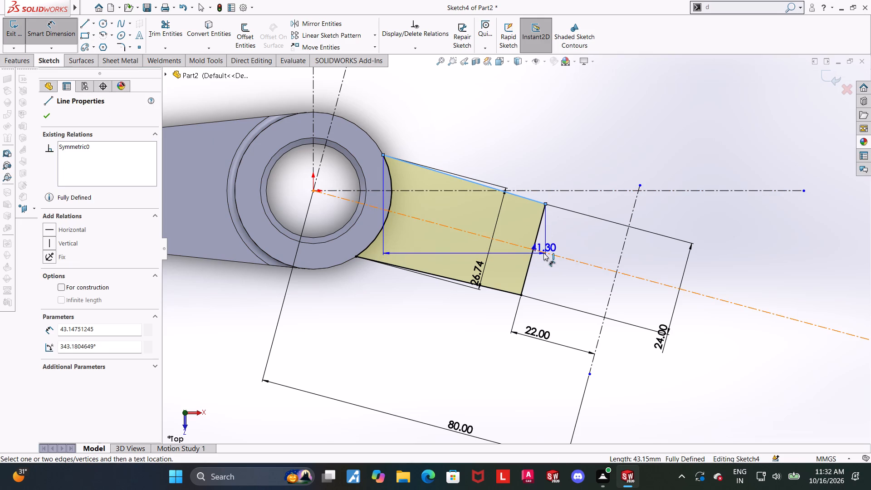
{"action": "left_click", "coordinate": [543, 253]}
{"action": "key", "text": "Escape"}
{"action": "key", "text": "Escape"}
{"action": "key", "text": "Escape"}
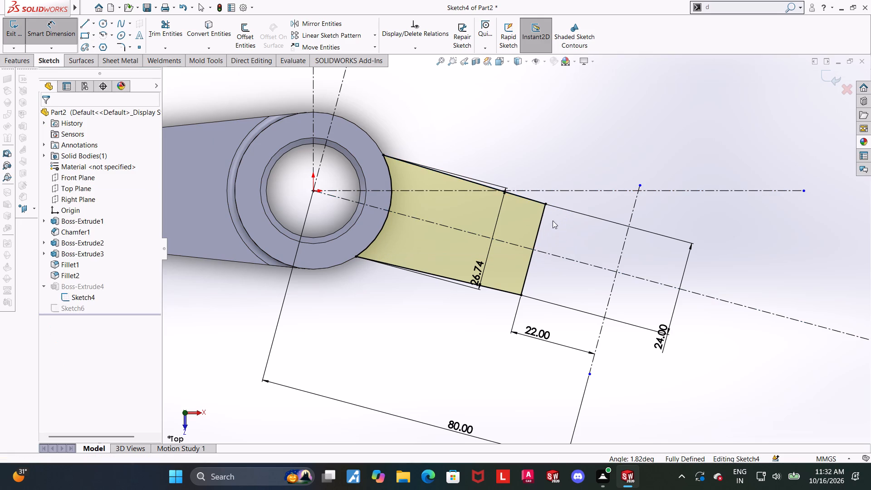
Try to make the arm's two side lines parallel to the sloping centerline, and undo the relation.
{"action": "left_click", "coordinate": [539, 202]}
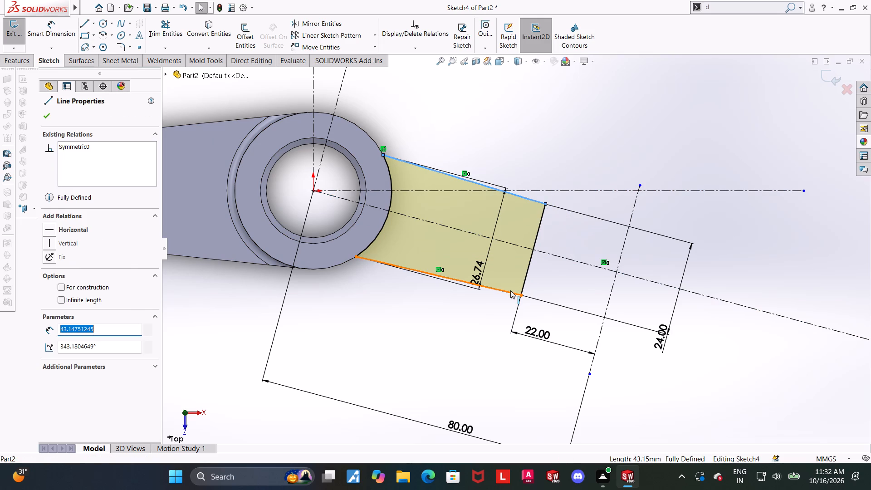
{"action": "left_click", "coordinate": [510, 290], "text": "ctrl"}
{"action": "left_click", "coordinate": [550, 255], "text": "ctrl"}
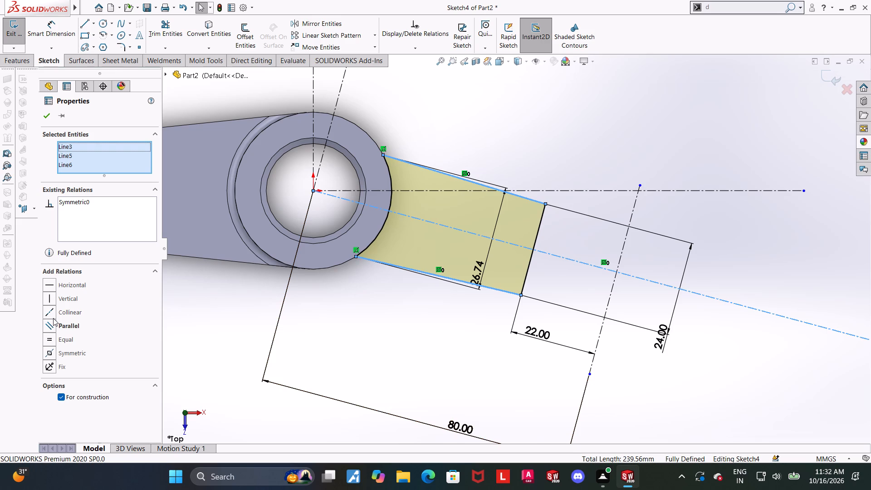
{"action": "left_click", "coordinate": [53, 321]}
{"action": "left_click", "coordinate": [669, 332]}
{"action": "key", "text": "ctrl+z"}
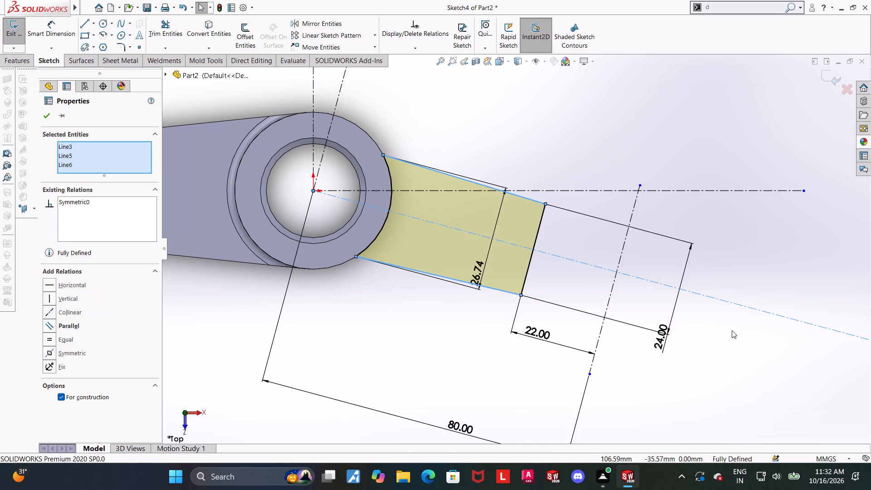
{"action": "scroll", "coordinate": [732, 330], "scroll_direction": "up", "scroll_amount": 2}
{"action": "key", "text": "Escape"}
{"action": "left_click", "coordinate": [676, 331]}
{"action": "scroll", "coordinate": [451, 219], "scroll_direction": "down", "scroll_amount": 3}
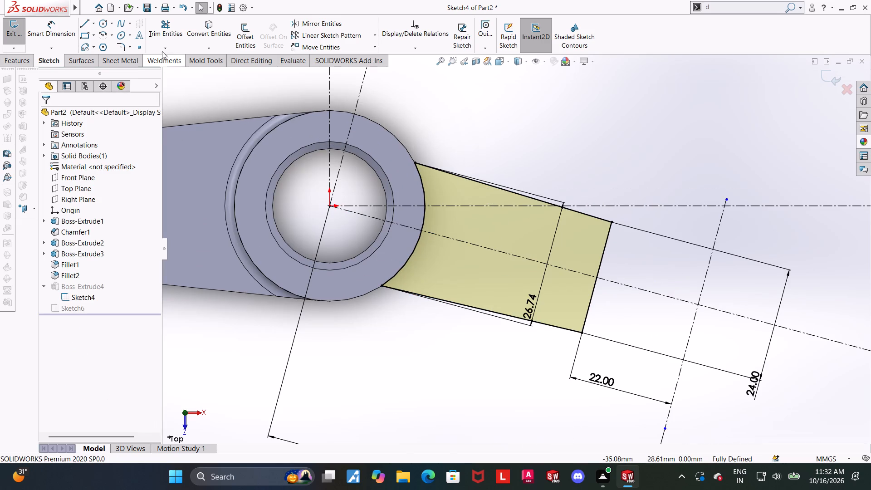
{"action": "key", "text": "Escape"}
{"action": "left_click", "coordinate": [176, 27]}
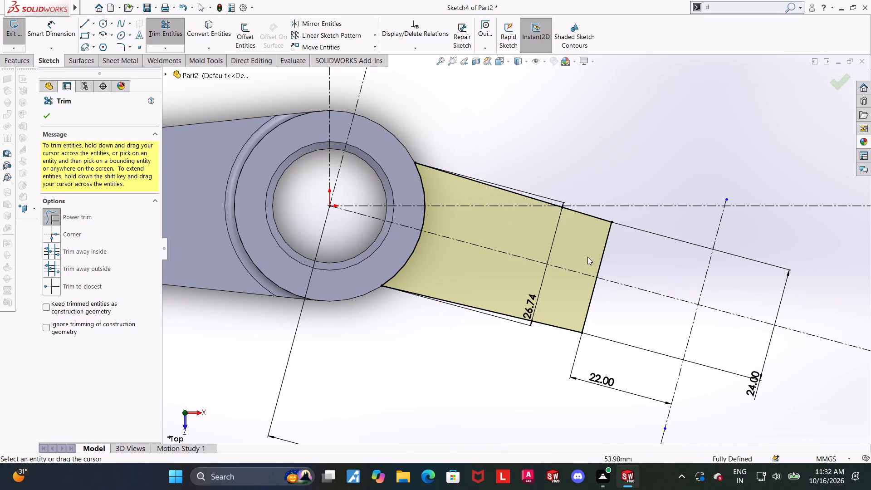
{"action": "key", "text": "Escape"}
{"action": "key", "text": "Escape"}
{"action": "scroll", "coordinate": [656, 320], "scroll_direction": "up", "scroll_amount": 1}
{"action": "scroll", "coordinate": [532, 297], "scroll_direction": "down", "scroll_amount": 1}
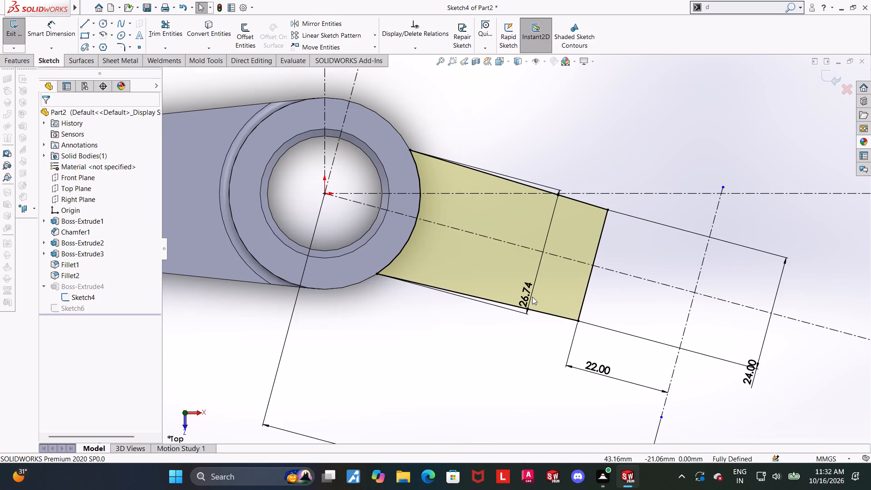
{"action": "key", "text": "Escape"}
Measure the distance from each corner of the arm's outer end to the sloping centerline.
{"action": "left_click", "coordinate": [46, 32]}
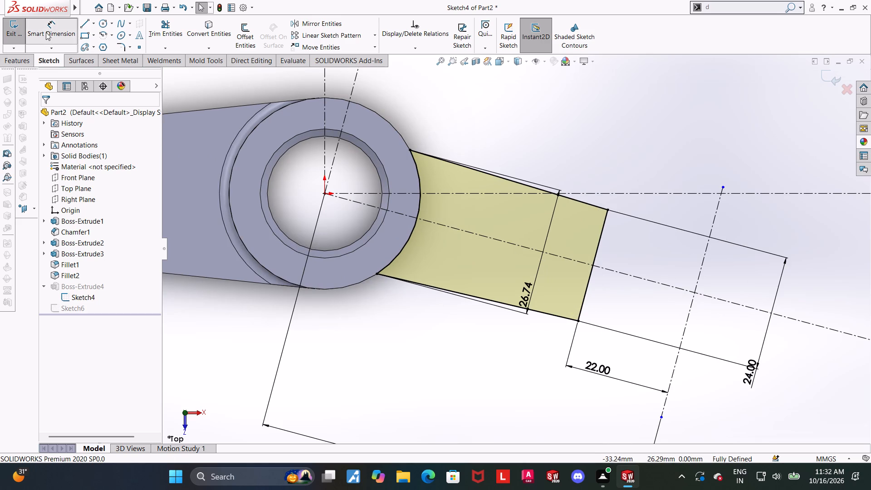
{"action": "left_click", "coordinate": [608, 209]}
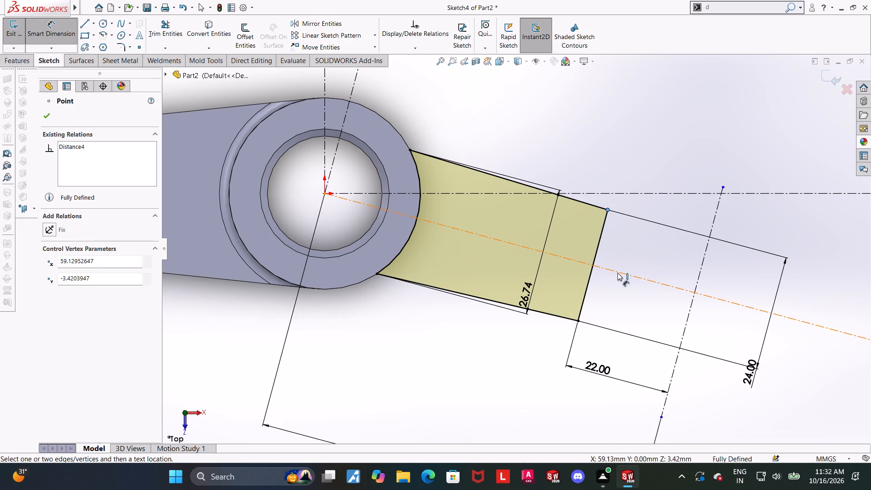
{"action": "left_click", "coordinate": [622, 265]}
{"action": "left_click", "coordinate": [623, 275]}
{"action": "key", "text": "Escape"}
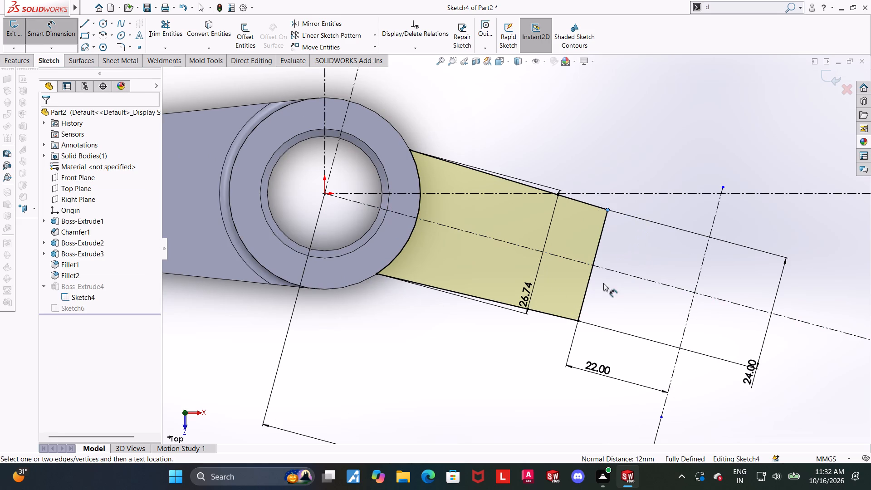
{"action": "left_click", "coordinate": [577, 323]}
{"action": "key", "text": "Escape"}
{"action": "key", "text": "Escape"}
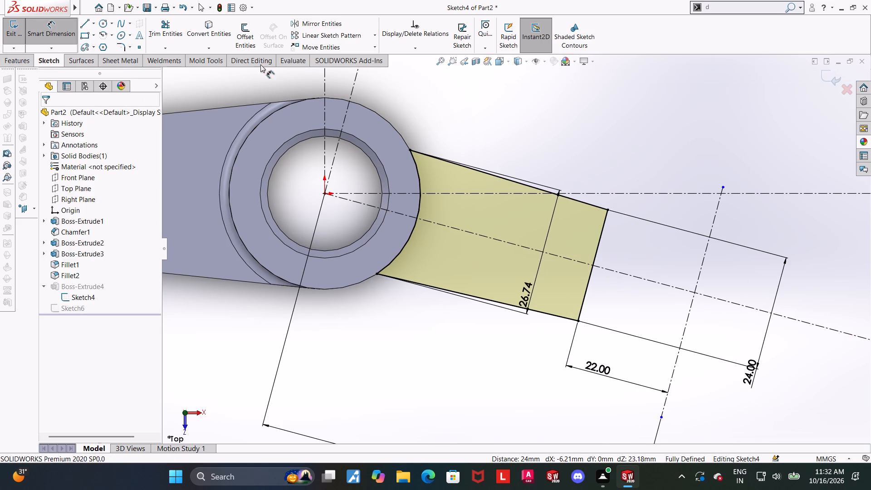
{"action": "key", "text": "Escape"}
{"action": "left_click", "coordinate": [57, 23]}
{"action": "left_click", "coordinate": [585, 318]}
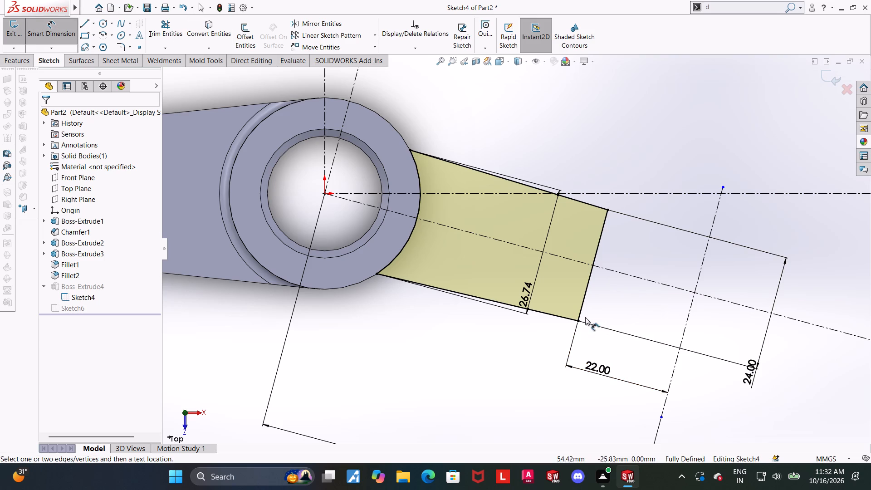
{"action": "left_click", "coordinate": [580, 319]}
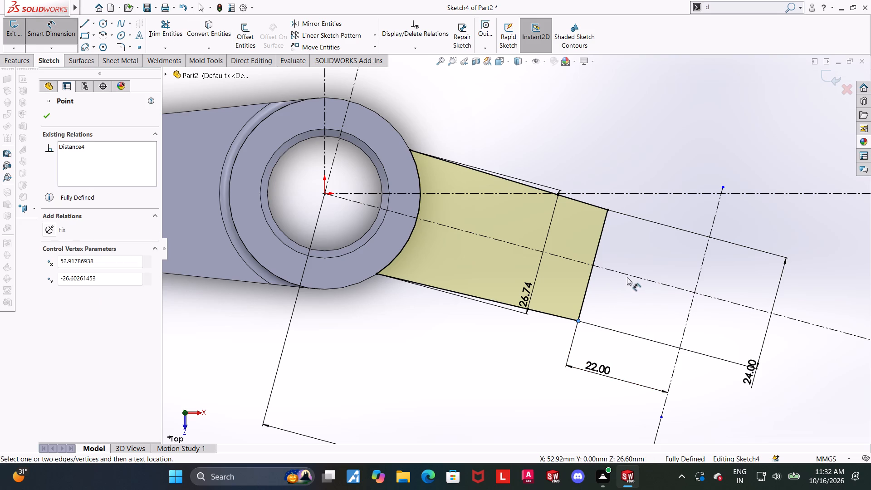
{"action": "left_click", "coordinate": [627, 277]}
{"action": "key", "text": "Escape"}
{"action": "scroll", "coordinate": [624, 308], "scroll_direction": "up", "scroll_amount": 2}
{"action": "scroll", "coordinate": [595, 255], "scroll_direction": "down", "scroll_amount": 2}
{"action": "key", "text": "Escape"}
{"action": "key", "text": "Escape"}
Measure the distance from each corner where the arm meets the bushing to the sloping centerline.
{"action": "left_click", "coordinate": [49, 29]}
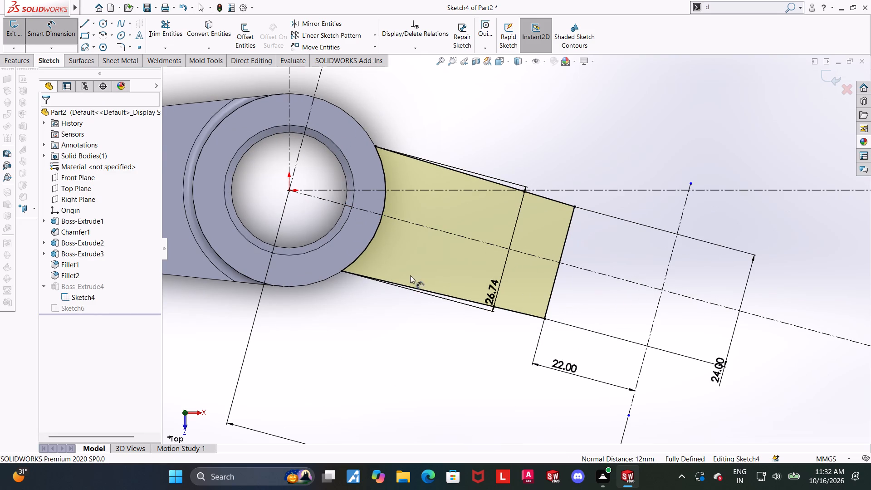
{"action": "left_click", "coordinate": [344, 270]}
{"action": "left_click", "coordinate": [430, 230]}
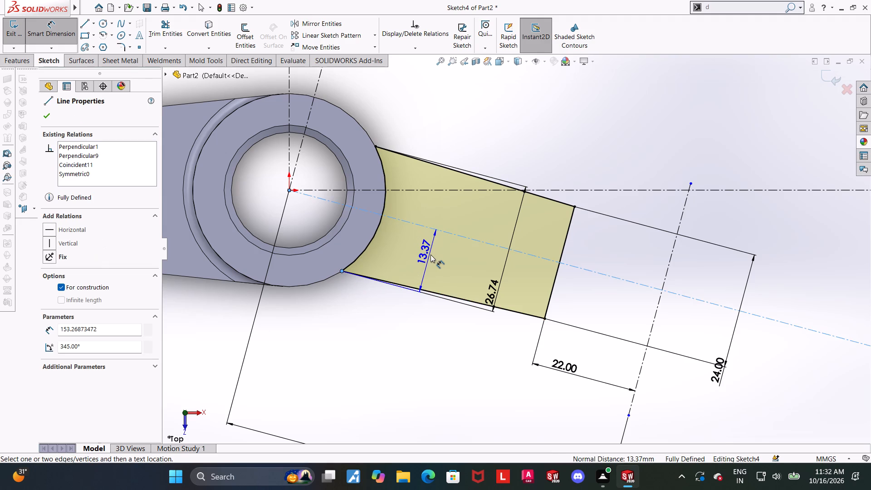
{"action": "key", "text": "Escape"}
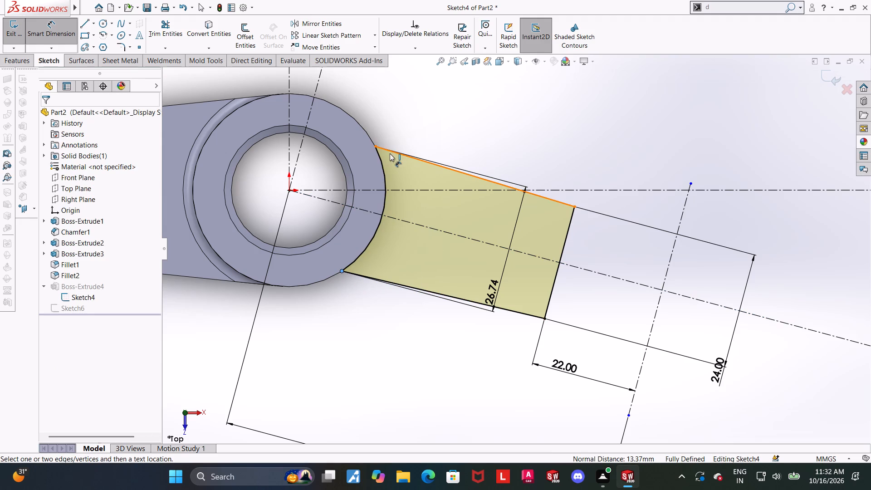
{"action": "key", "text": "Escape"}
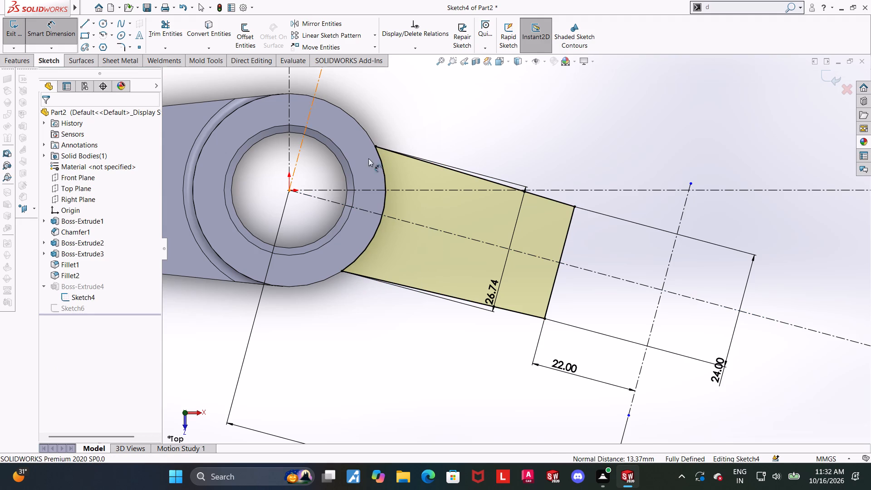
{"action": "left_click", "coordinate": [374, 148]}
{"action": "left_click", "coordinate": [418, 223]}
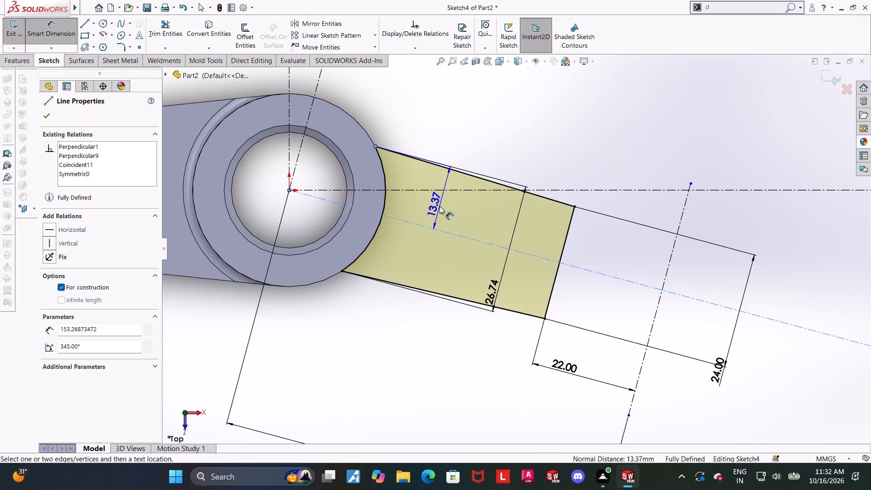
{"action": "key", "text": "Escape"}
{"action": "key", "text": "Escape"}
{"action": "scroll", "coordinate": [810, 265], "scroll_direction": "up", "scroll_amount": 3}
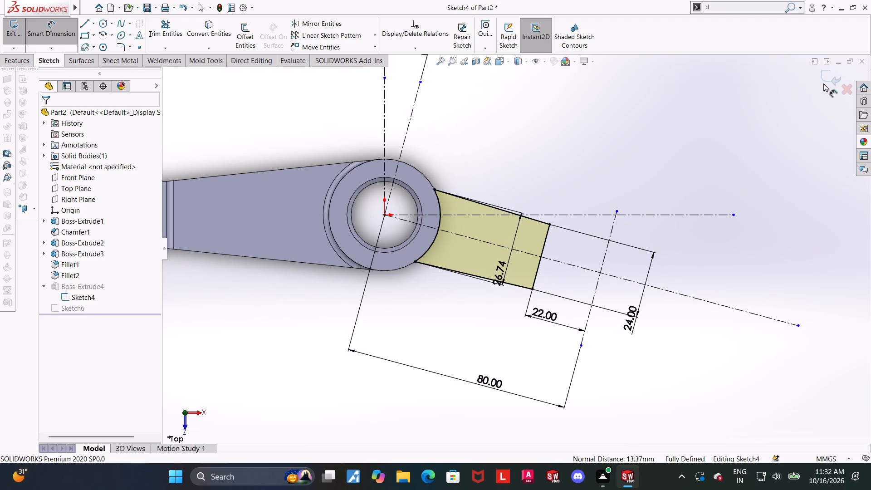
Exit the arm's profile sketch and open the centerline sketch, Sketch6, for editing.
{"action": "left_click", "coordinate": [827, 75]}
{"action": "scroll", "coordinate": [670, 185], "scroll_direction": "up", "scroll_amount": 2}
{"action": "middle_click_drag", "start_coordinate": [600, 242], "coordinate": [606, 187]}
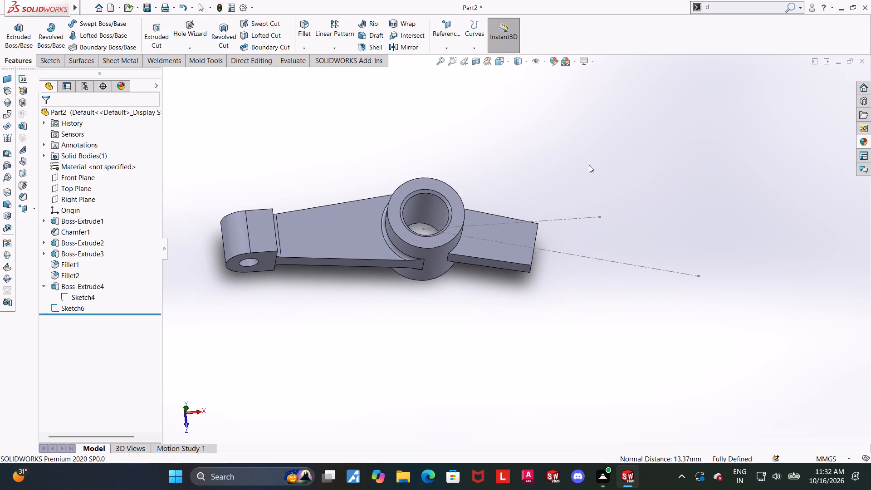
{"action": "scroll", "coordinate": [581, 165], "scroll_direction": "down", "scroll_amount": 2}
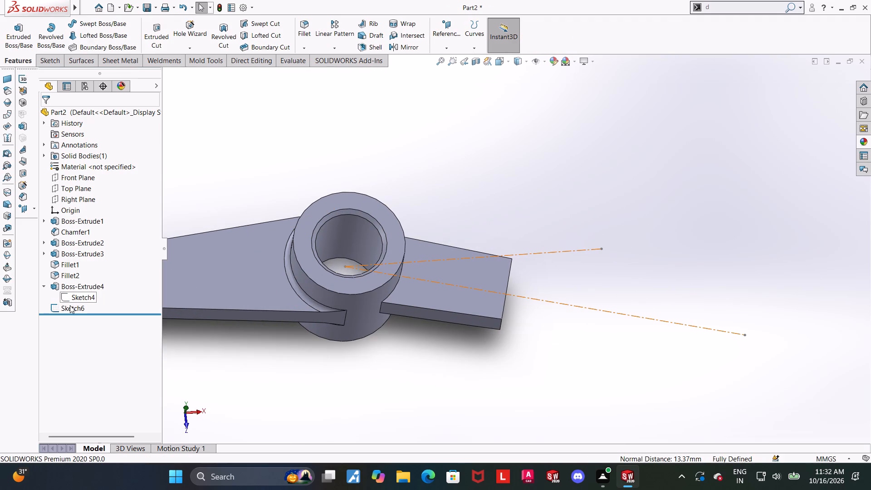
{"action": "left_click", "coordinate": [70, 305]}
{"action": "left_click", "coordinate": [78, 275]}
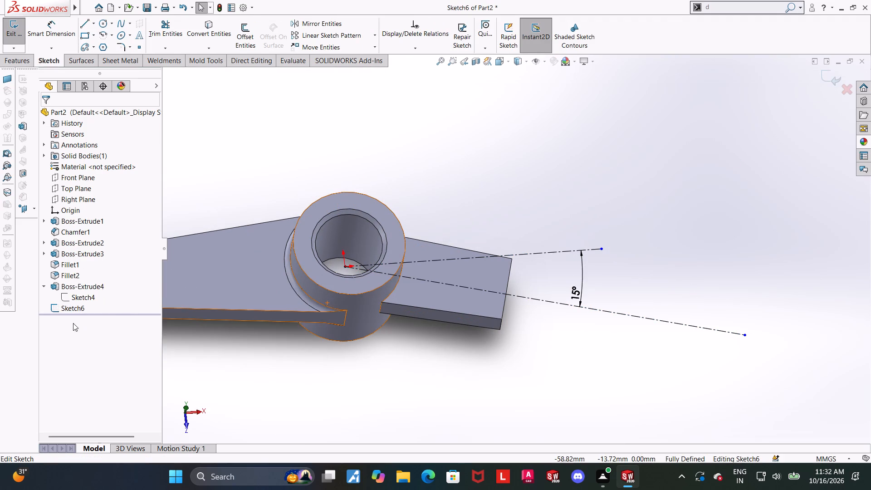
{"action": "left_click", "coordinate": [68, 306]}
{"action": "left_click", "coordinate": [93, 292]}
Sketch a line about 43 mm long from the arm's lower end corner, perpendicular to the end edge and pointing outward.
{"action": "scroll", "coordinate": [748, 328], "scroll_direction": "up", "scroll_amount": 1}
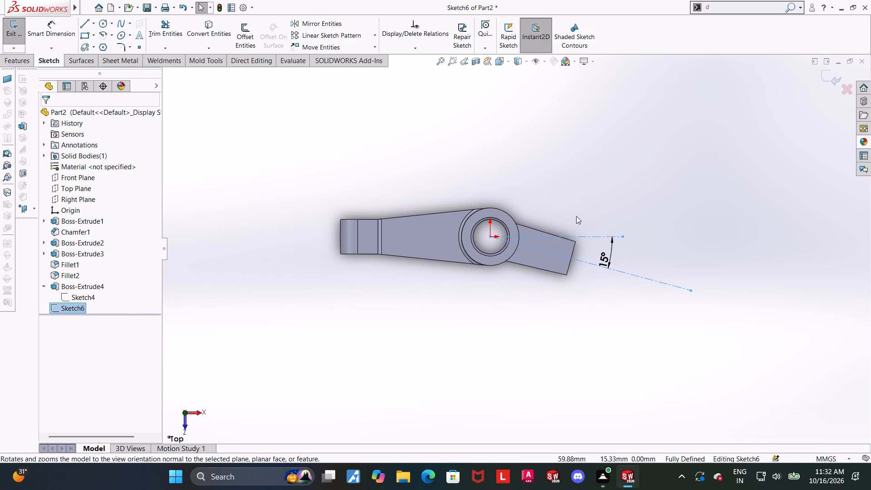
{"action": "scroll", "coordinate": [576, 216], "scroll_direction": "down", "scroll_amount": 2}
{"action": "scroll", "coordinate": [654, 265], "scroll_direction": "down", "scroll_amount": 1}
{"action": "scroll", "coordinate": [593, 272], "scroll_direction": "down", "scroll_amount": 2}
{"action": "scroll", "coordinate": [642, 294], "scroll_direction": "down", "scroll_amount": 1}
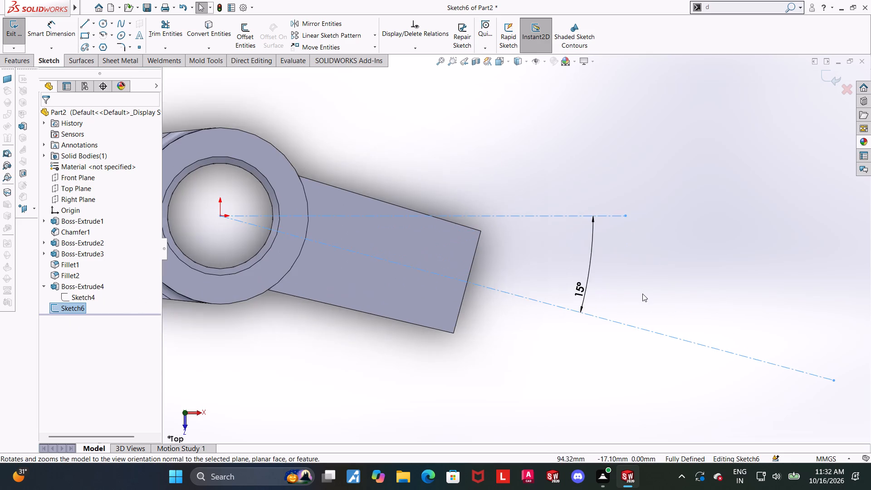
{"action": "scroll", "coordinate": [634, 311], "scroll_direction": "up", "scroll_amount": 3}
{"action": "scroll", "coordinate": [631, 311], "scroll_direction": "down", "scroll_amount": 2}
{"action": "scroll", "coordinate": [548, 254], "scroll_direction": "down", "scroll_amount": 1}
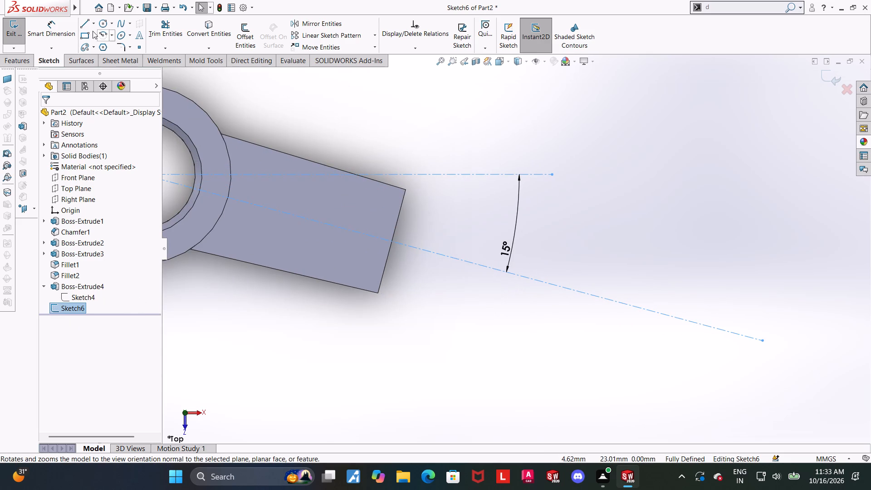
{"action": "left_click", "coordinate": [87, 24]}
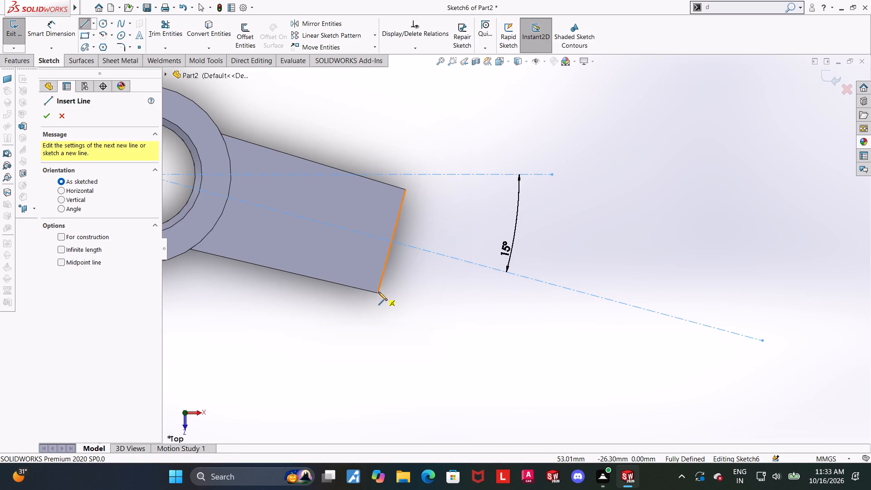
{"action": "left_click", "coordinate": [377, 292]}
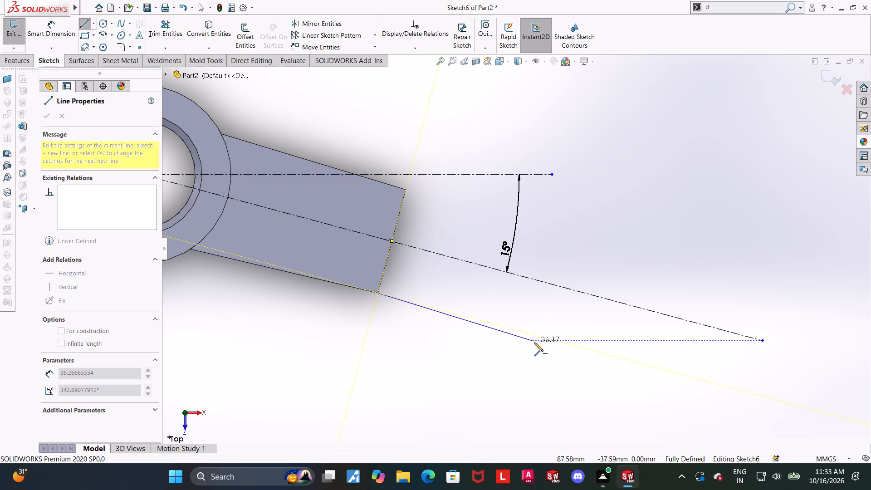
{"action": "left_click", "coordinate": [564, 345]}
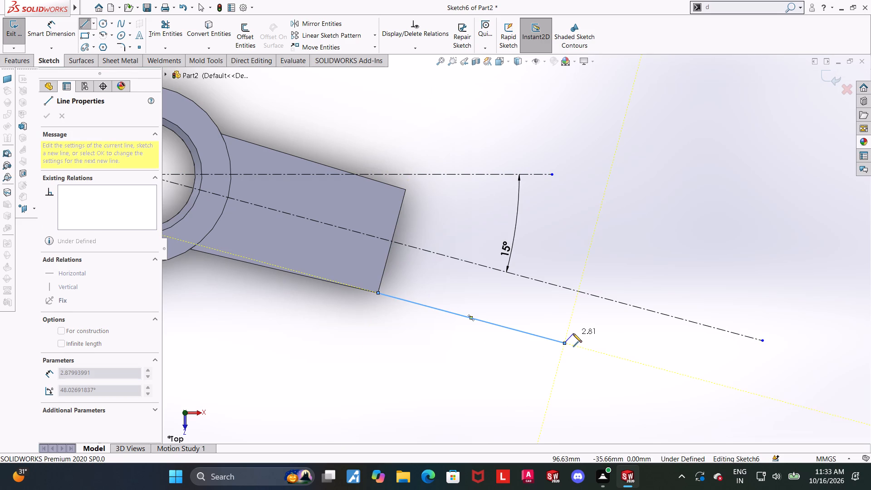
{"action": "key", "text": "Escape"}
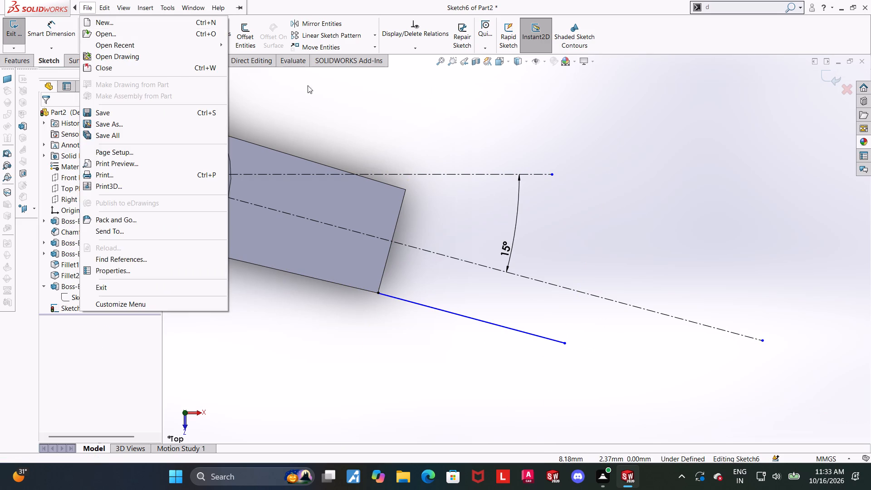
{"action": "left_click", "coordinate": [333, 107]}
Sketch a line about 32 mm long outward from the upper corner of the arm's outer end.
{"action": "left_click", "coordinate": [83, 25]}
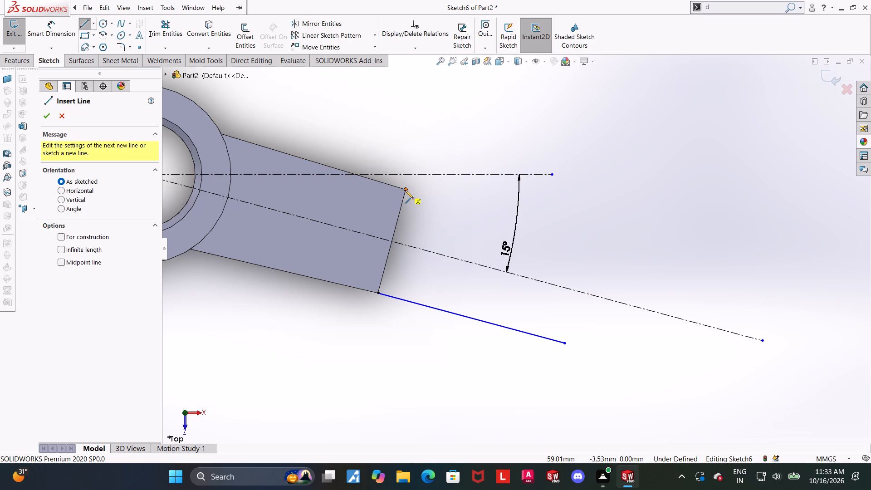
{"action": "left_click", "coordinate": [405, 190]}
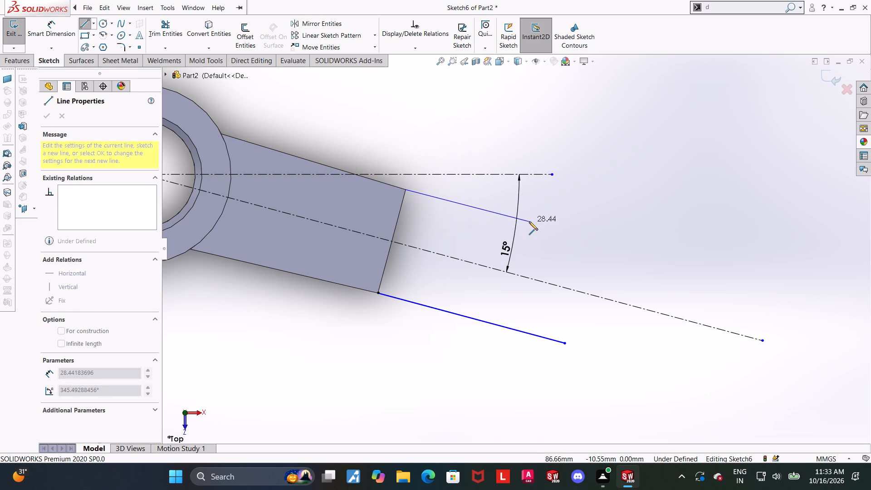
{"action": "left_click", "coordinate": [546, 224]}
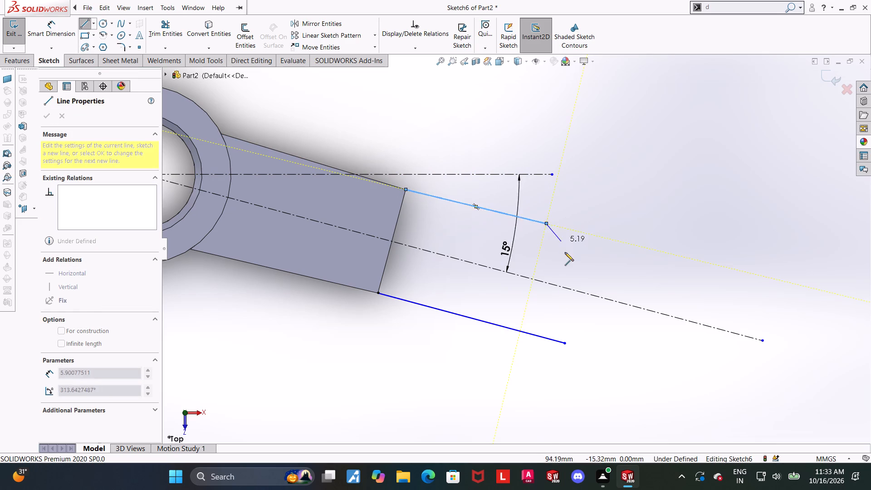
{"action": "key", "text": "Escape"}
{"action": "key", "text": "Escape"}
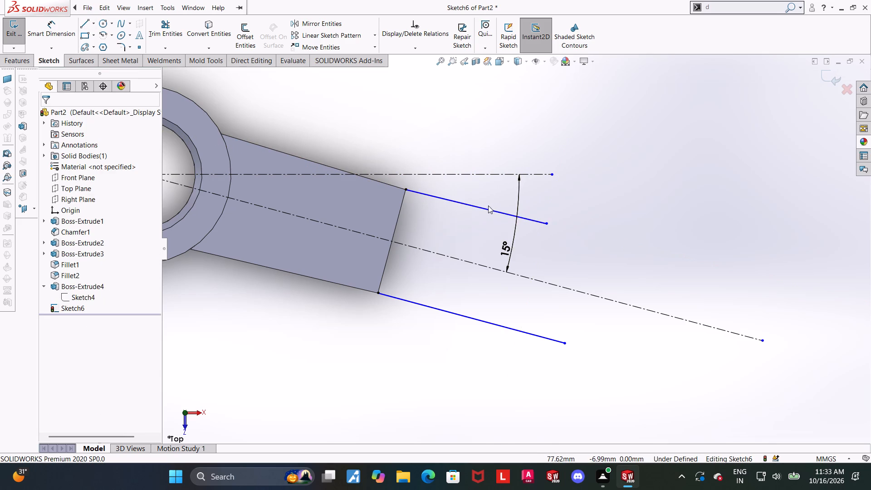
Sketch a 24 mm line along the arm's outer end edge, joining its two corners.
{"action": "scroll", "coordinate": [488, 206], "scroll_direction": "up", "scroll_amount": 1}
{"action": "scroll", "coordinate": [469, 209], "scroll_direction": "down", "scroll_amount": 2}
{"action": "key", "text": "Escape"}
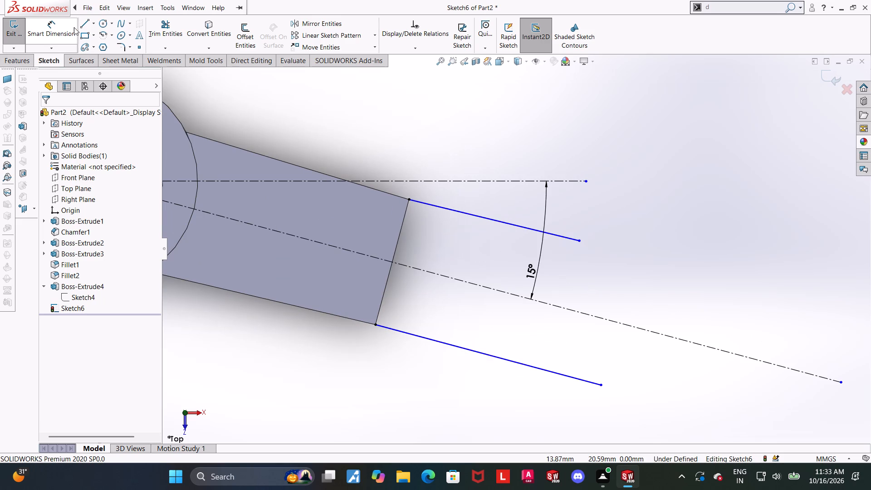
{"action": "left_click", "coordinate": [84, 24]}
{"action": "left_click", "coordinate": [374, 325]}
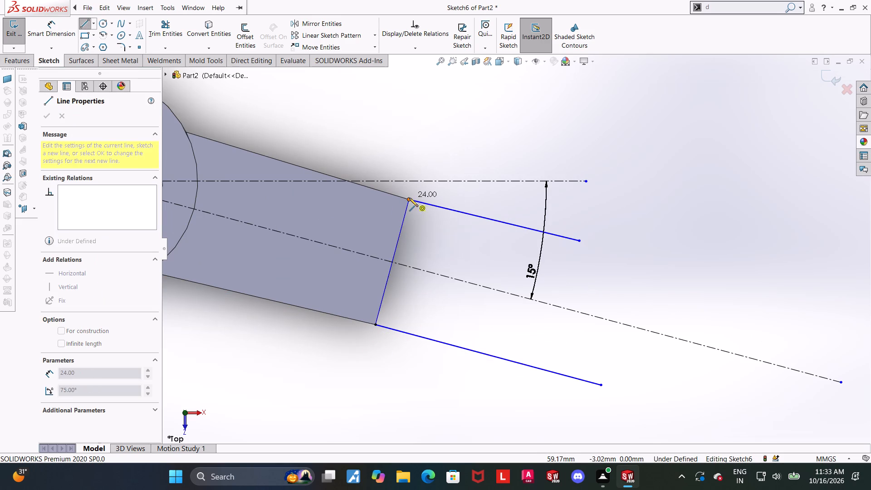
{"action": "left_click", "coordinate": [409, 198]}
{"action": "key", "text": "Escape"}
{"action": "key", "text": "Escape"}
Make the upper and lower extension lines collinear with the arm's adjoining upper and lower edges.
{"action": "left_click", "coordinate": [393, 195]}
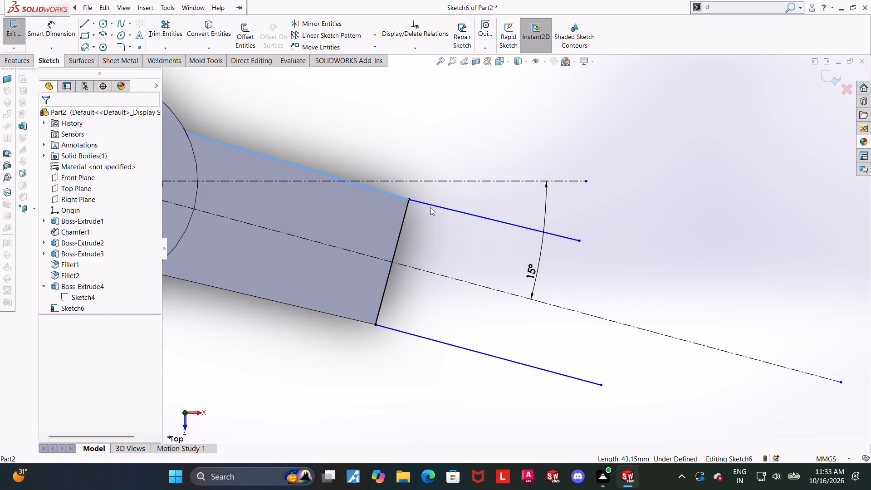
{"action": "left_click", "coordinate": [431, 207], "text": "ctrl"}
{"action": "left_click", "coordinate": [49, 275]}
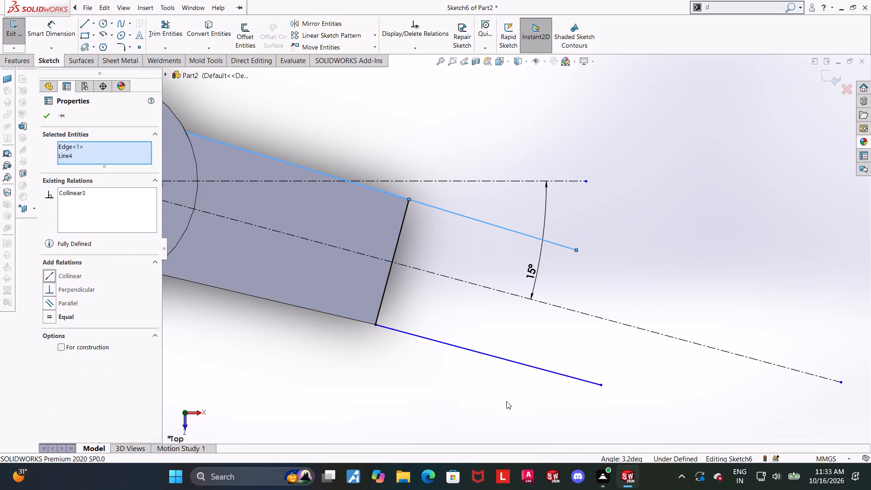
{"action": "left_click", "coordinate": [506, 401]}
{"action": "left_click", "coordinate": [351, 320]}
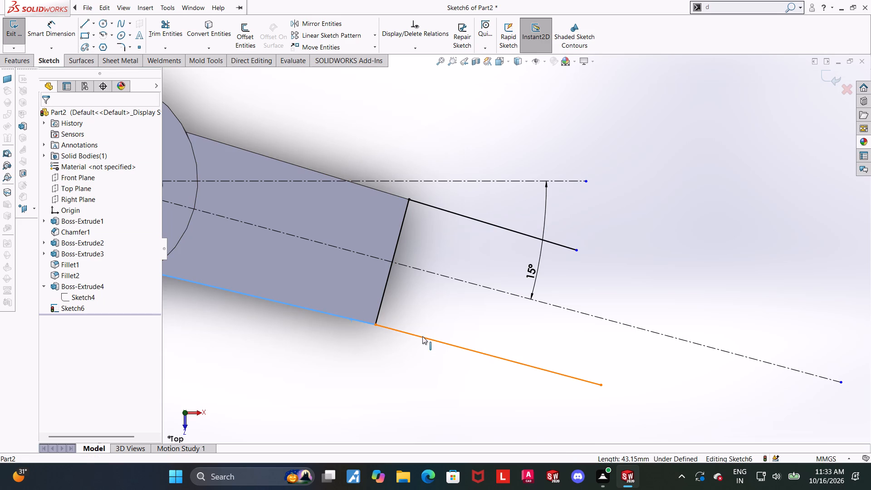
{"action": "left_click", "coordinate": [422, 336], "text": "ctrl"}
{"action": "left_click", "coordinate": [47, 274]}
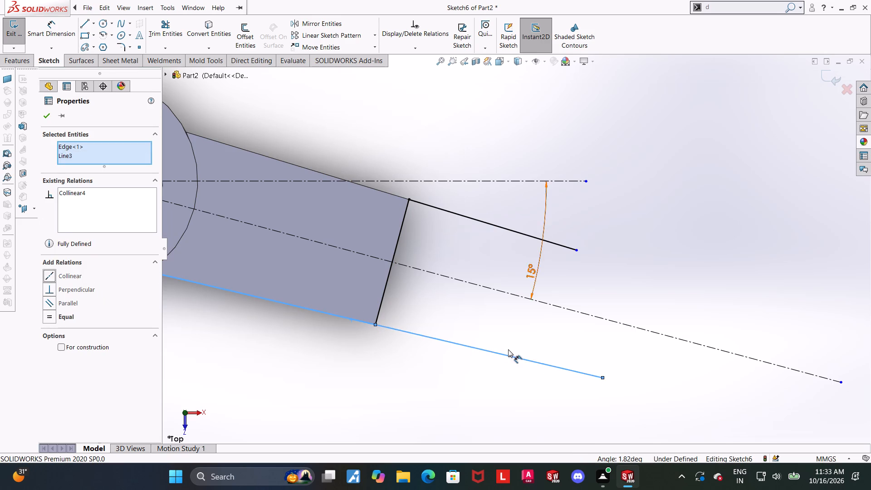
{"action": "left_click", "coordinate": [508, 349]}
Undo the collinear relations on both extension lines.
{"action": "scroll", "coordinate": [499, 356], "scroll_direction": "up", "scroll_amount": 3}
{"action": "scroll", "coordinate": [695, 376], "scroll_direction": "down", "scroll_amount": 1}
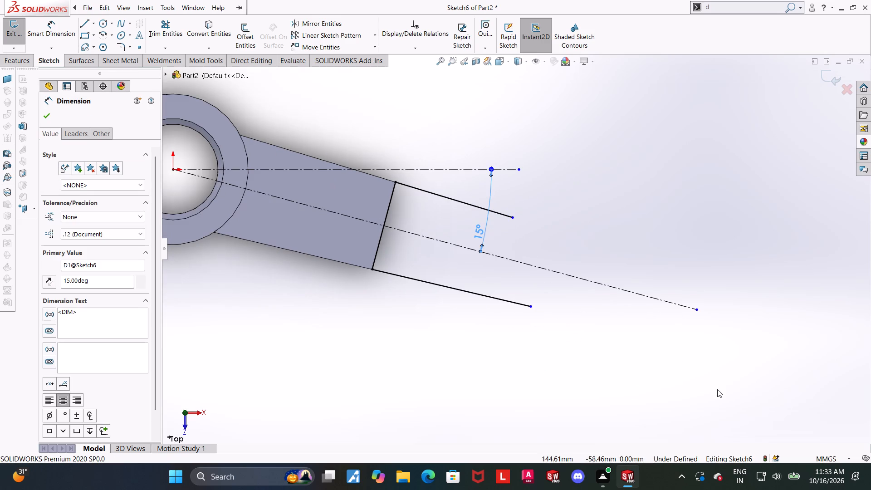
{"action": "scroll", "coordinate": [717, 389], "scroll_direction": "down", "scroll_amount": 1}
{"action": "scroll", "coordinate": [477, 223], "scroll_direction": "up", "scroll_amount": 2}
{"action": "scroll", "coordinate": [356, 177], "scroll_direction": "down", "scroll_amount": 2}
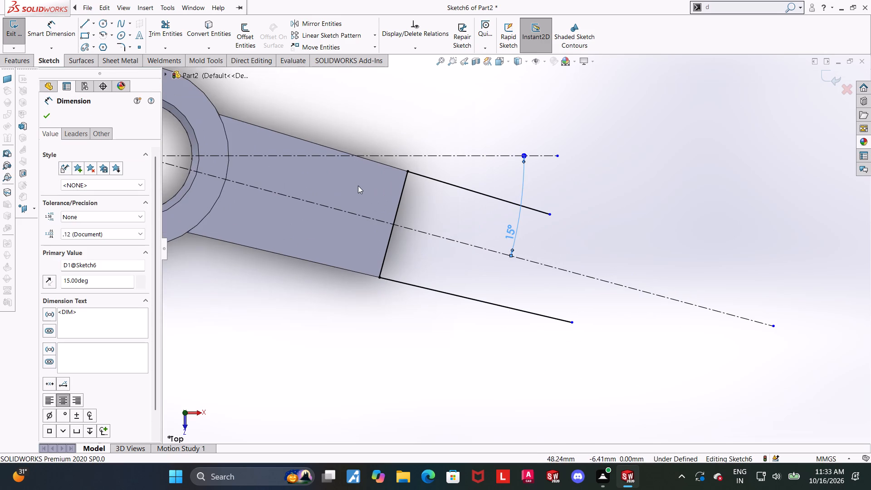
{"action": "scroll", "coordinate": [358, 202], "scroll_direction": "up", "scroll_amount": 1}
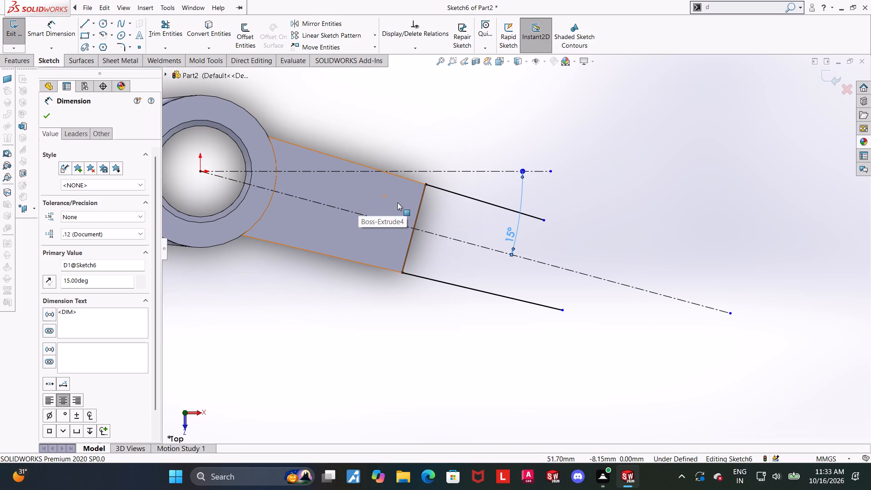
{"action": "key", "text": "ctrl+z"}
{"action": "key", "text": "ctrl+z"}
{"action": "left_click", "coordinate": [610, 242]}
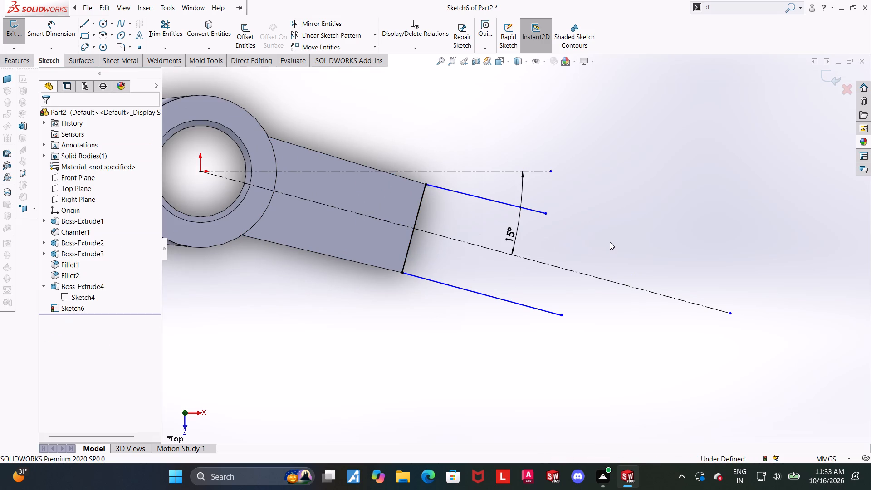
Make the upper and lower extension lines symmetric about the sloping centerline.
{"action": "scroll", "coordinate": [447, 225], "scroll_direction": "down", "scroll_amount": 1}
{"action": "left_click", "coordinate": [478, 247], "text": "ctrl"}
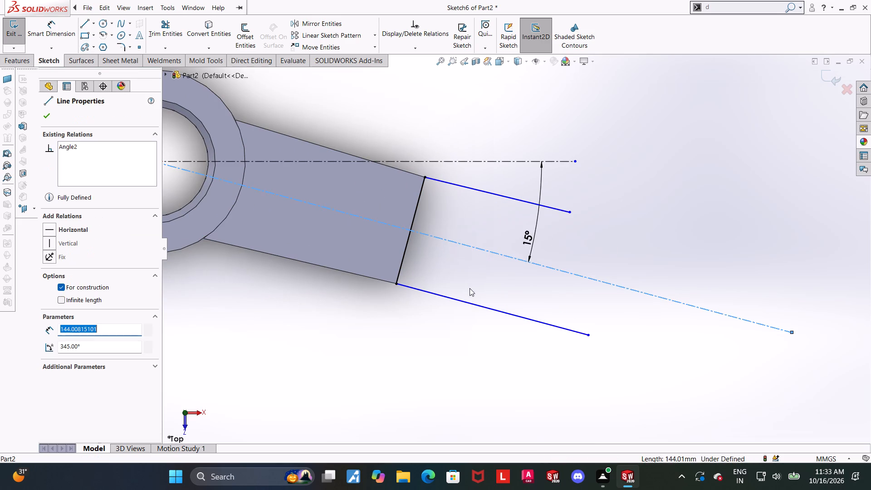
{"action": "left_click", "coordinate": [468, 303], "text": "ctrl"}
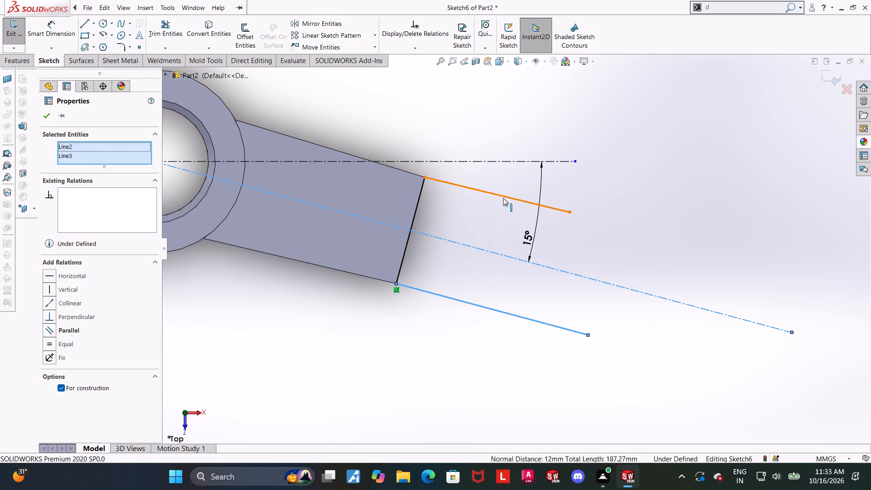
{"action": "left_click", "coordinate": [503, 198], "text": "ctrl"}
{"action": "left_click", "coordinate": [52, 355]}
{"action": "left_click", "coordinate": [430, 370]}
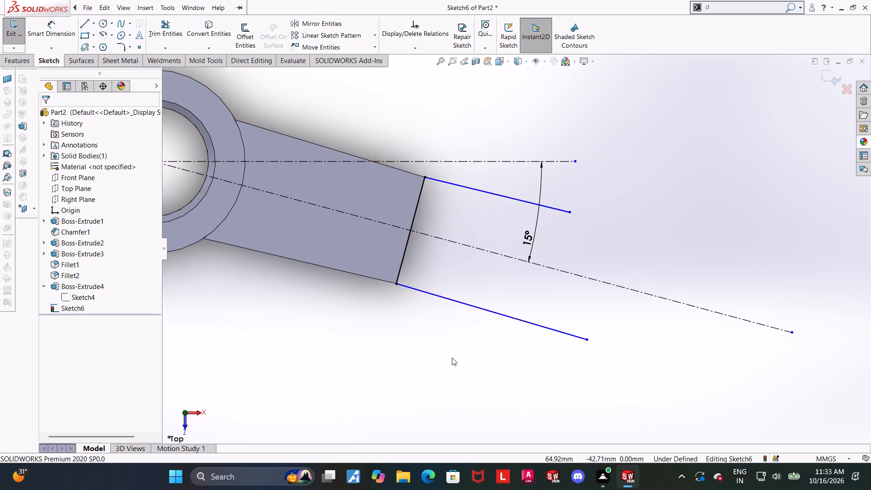
Draw a centerline about 58 mm long across both extension lines, perpendicular to the sloping centerline beyond the arm's end.
{"action": "scroll", "coordinate": [452, 358], "scroll_direction": "up", "scroll_amount": 2}
{"action": "scroll", "coordinate": [469, 266], "scroll_direction": "down", "scroll_amount": 2}
{"action": "scroll", "coordinate": [572, 304], "scroll_direction": "up", "scroll_amount": 1}
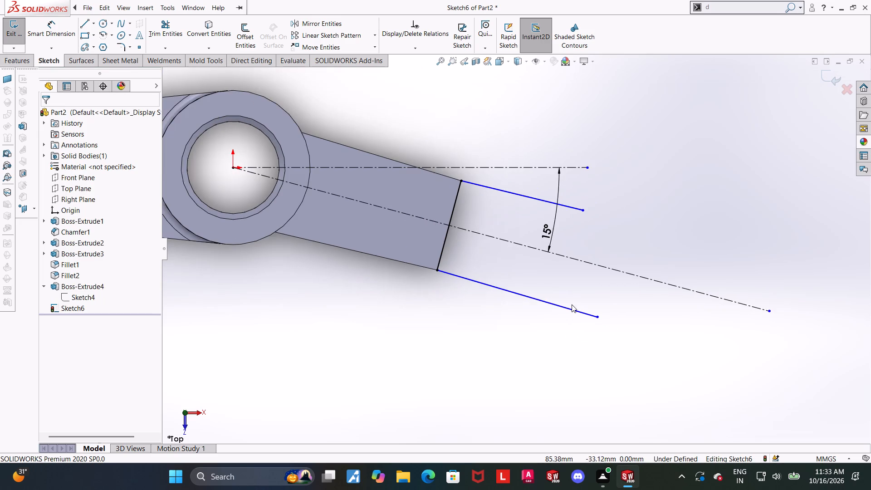
{"action": "scroll", "coordinate": [516, 308], "scroll_direction": "down", "scroll_amount": 1}
{"action": "scroll", "coordinate": [448, 210], "scroll_direction": "up", "scroll_amount": 2}
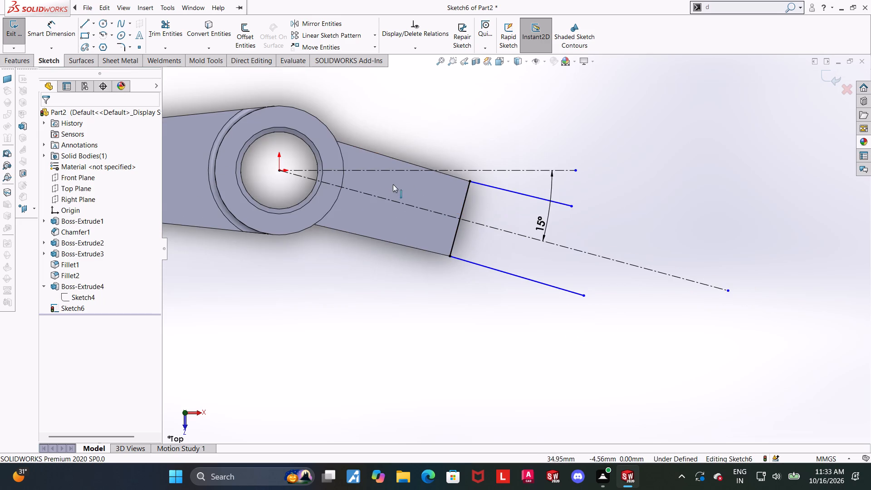
{"action": "scroll", "coordinate": [389, 187], "scroll_direction": "down", "scroll_amount": 1}
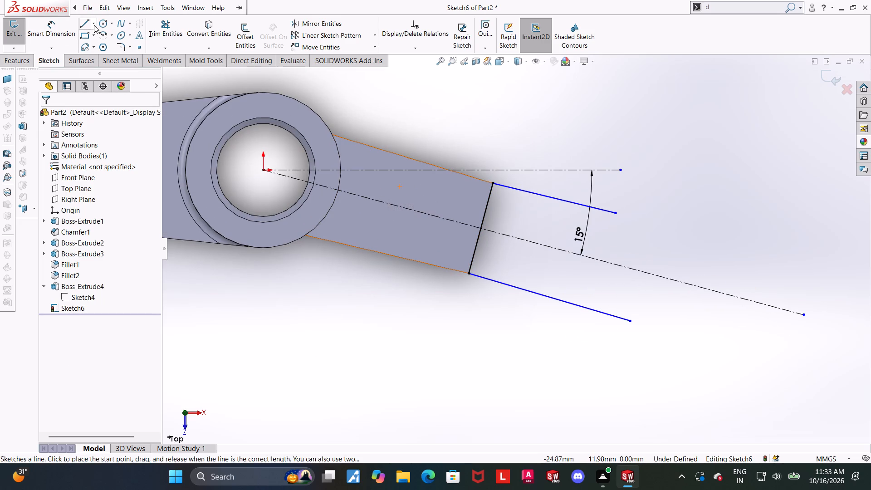
{"action": "left_click", "coordinate": [94, 25]}
{"action": "left_click", "coordinate": [96, 48]}
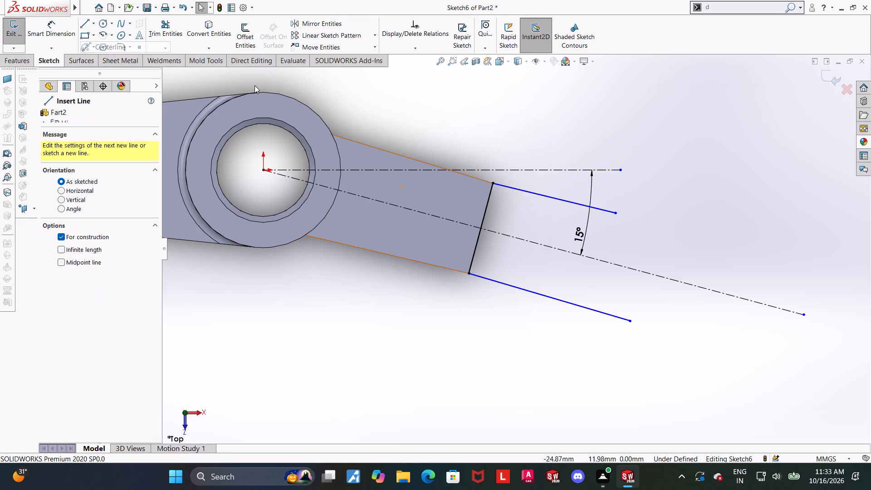
{"action": "scroll", "coordinate": [528, 252], "scroll_direction": "up", "scroll_amount": 1}
{"action": "scroll", "coordinate": [580, 268], "scroll_direction": "down", "scroll_amount": 1}
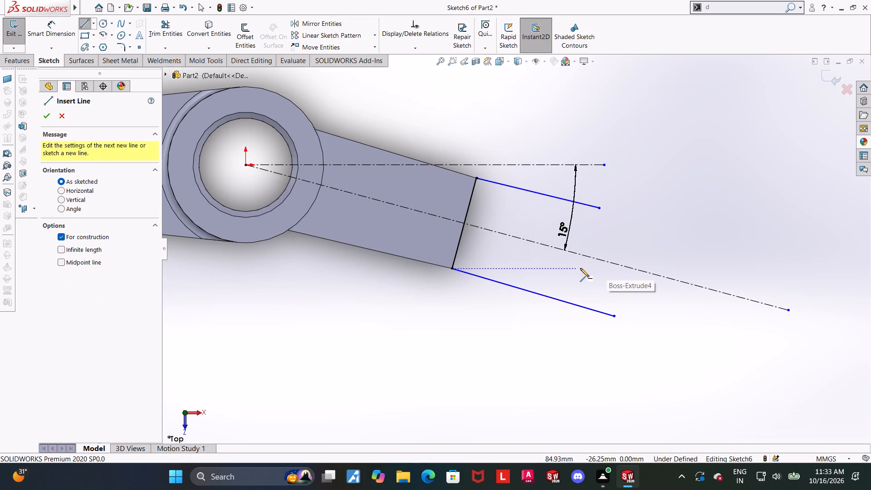
{"action": "scroll", "coordinate": [573, 268], "scroll_direction": "up", "scroll_amount": 1}
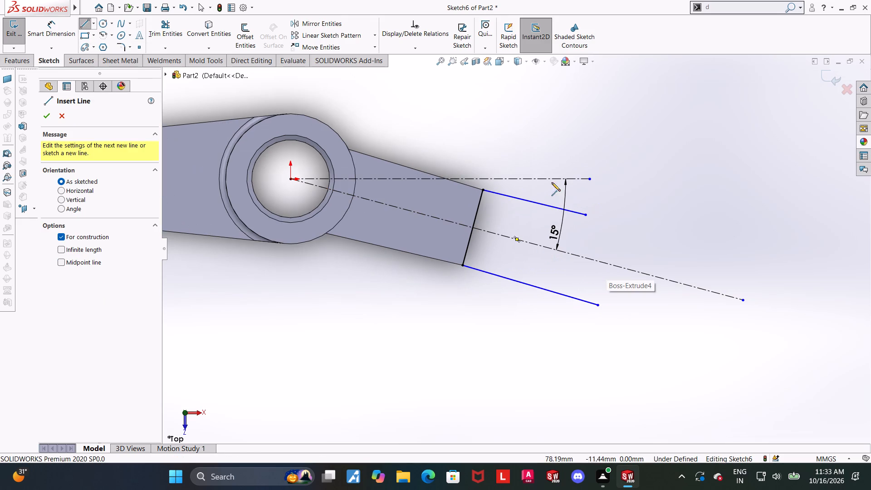
{"action": "left_click", "coordinate": [555, 152]}
{"action": "left_click", "coordinate": [505, 335]}
{"action": "key", "text": "Escape"}
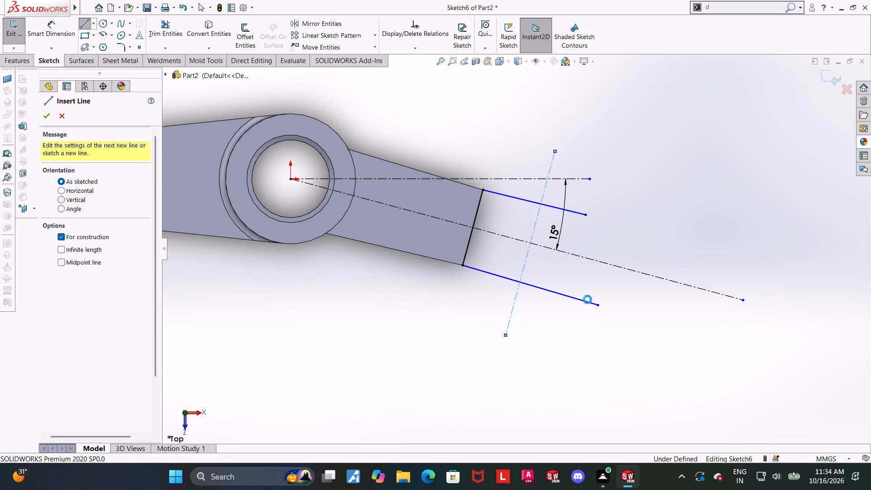
{"action": "key", "text": "Escape"}
Apply a perpendicular relation between the crossing centerline and the sloping centerline.
{"action": "left_click", "coordinate": [625, 266]}
{"action": "left_click", "coordinate": [536, 229], "text": "ctrl"}
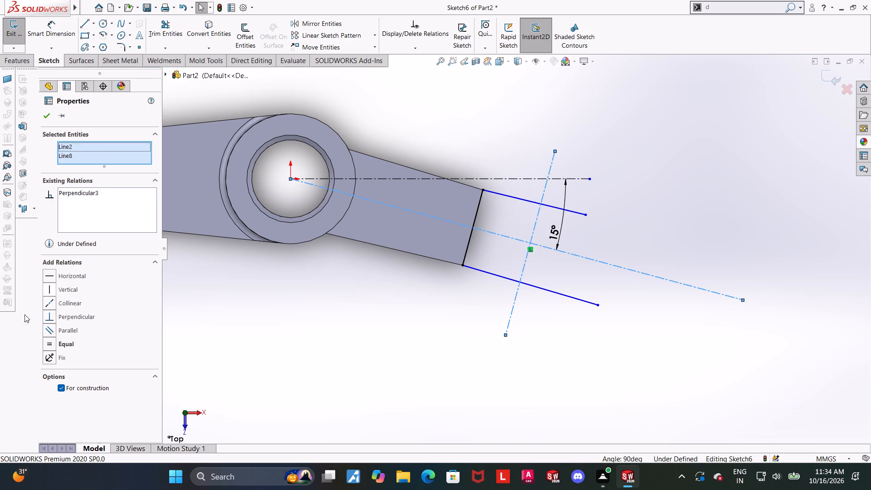
{"action": "left_click", "coordinate": [49, 314]}
{"action": "left_click", "coordinate": [434, 333]}
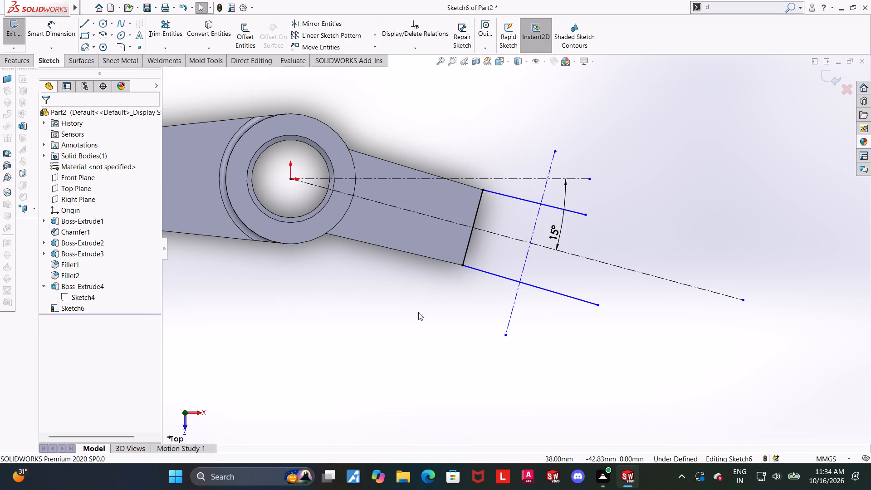
Dimension the crossing centerline at 80 mm from the origin at the bushing's center.
{"action": "left_click", "coordinate": [50, 30]}
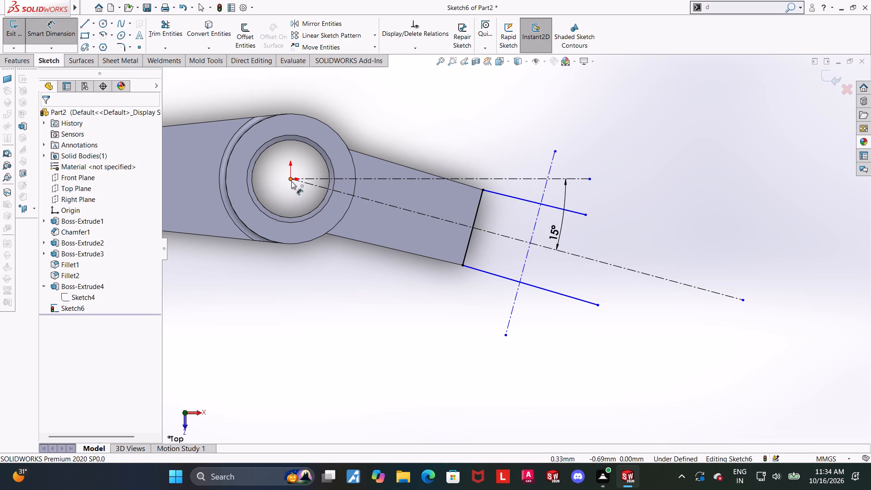
{"action": "left_click", "coordinate": [291, 181]}
{"action": "left_click", "coordinate": [511, 306]}
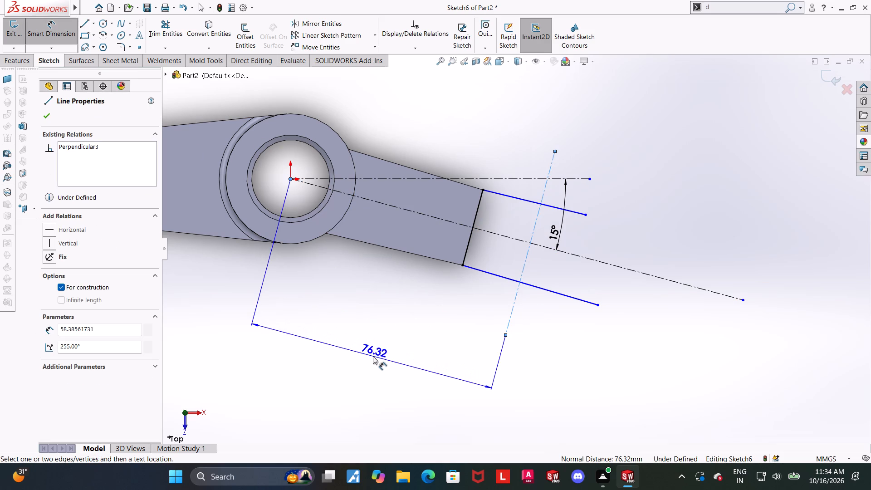
{"action": "left_click", "coordinate": [375, 351]}
{"action": "type", "text": "80"}
{"action": "key", "text": "Return"}
{"action": "key", "text": "Escape"}
{"action": "key", "text": "Escape"}
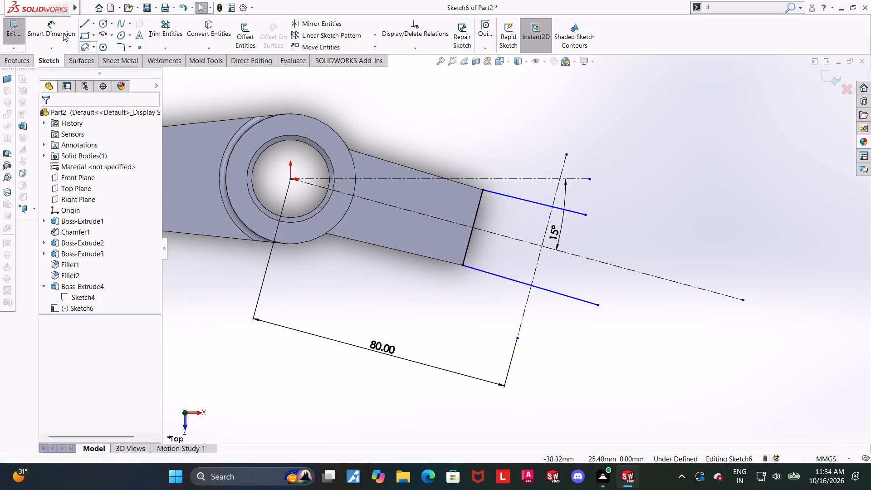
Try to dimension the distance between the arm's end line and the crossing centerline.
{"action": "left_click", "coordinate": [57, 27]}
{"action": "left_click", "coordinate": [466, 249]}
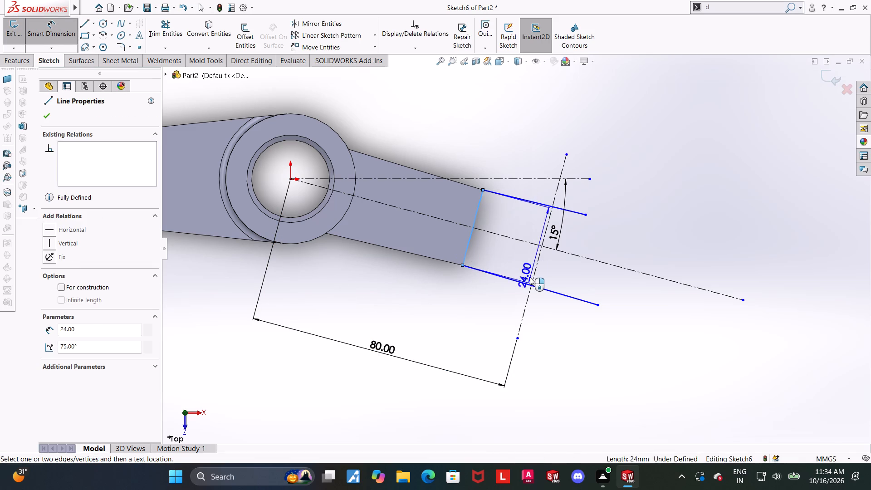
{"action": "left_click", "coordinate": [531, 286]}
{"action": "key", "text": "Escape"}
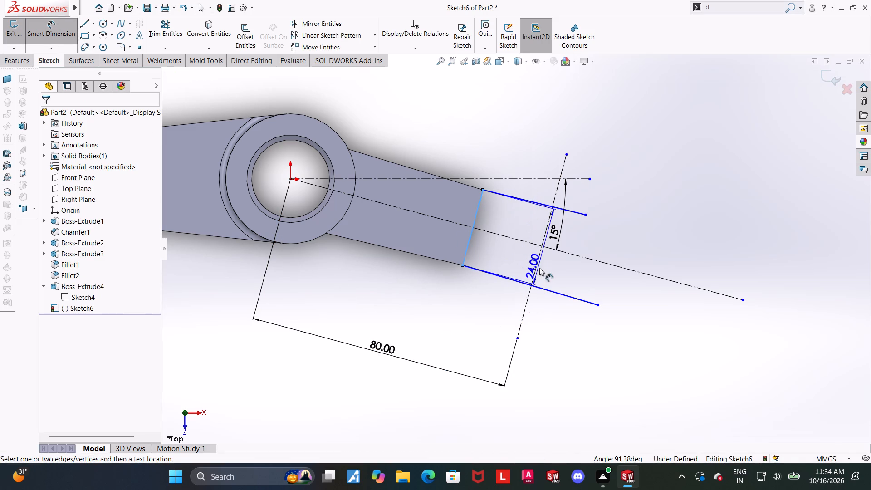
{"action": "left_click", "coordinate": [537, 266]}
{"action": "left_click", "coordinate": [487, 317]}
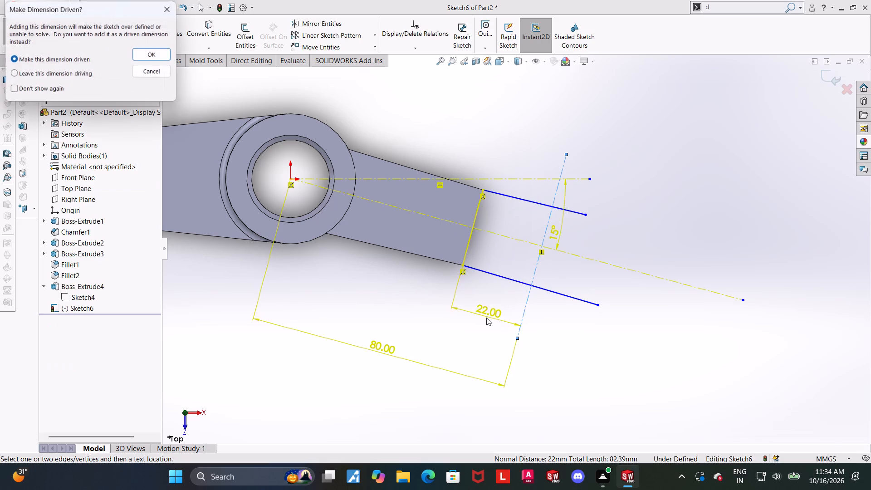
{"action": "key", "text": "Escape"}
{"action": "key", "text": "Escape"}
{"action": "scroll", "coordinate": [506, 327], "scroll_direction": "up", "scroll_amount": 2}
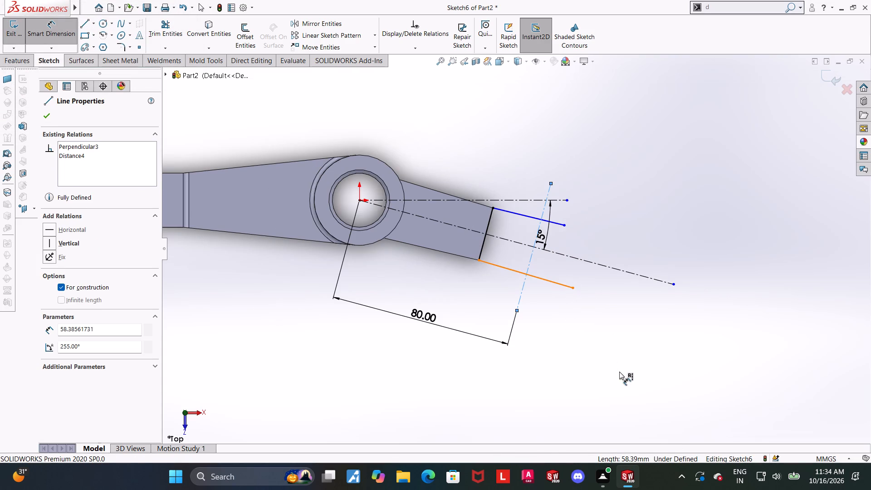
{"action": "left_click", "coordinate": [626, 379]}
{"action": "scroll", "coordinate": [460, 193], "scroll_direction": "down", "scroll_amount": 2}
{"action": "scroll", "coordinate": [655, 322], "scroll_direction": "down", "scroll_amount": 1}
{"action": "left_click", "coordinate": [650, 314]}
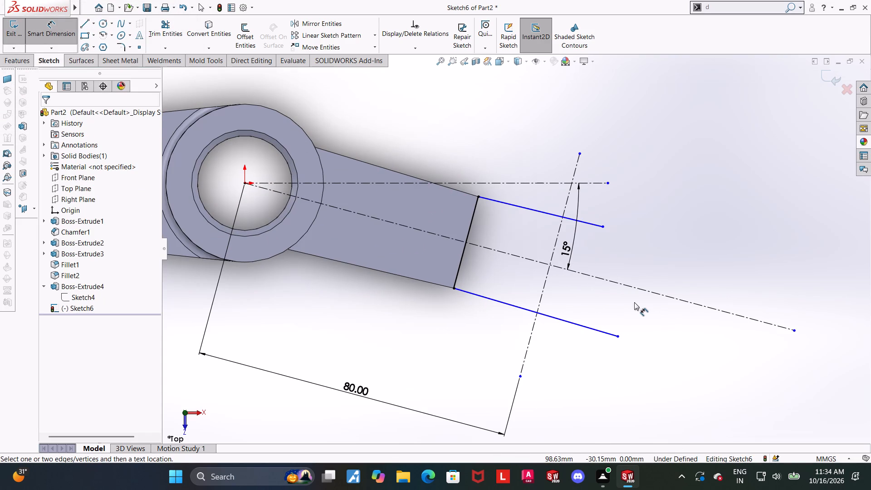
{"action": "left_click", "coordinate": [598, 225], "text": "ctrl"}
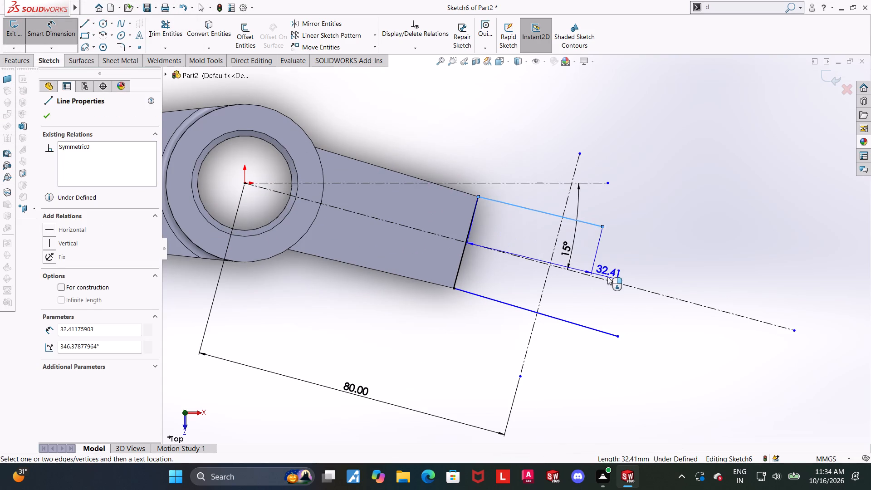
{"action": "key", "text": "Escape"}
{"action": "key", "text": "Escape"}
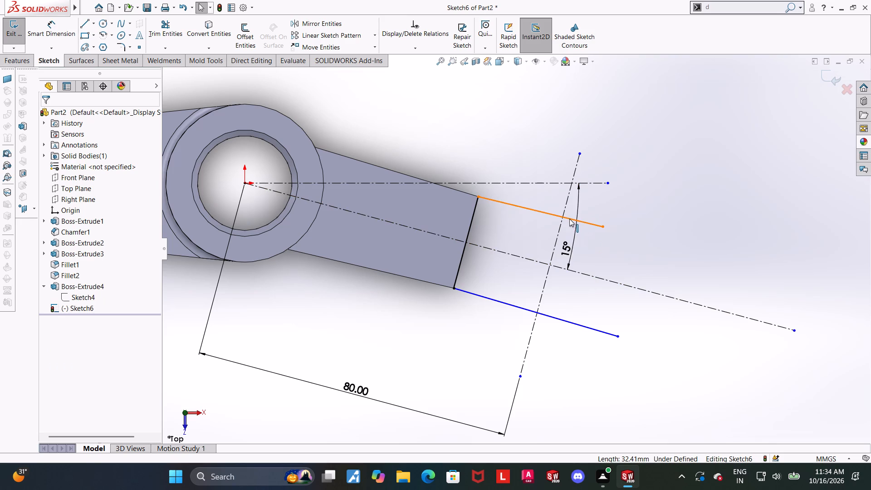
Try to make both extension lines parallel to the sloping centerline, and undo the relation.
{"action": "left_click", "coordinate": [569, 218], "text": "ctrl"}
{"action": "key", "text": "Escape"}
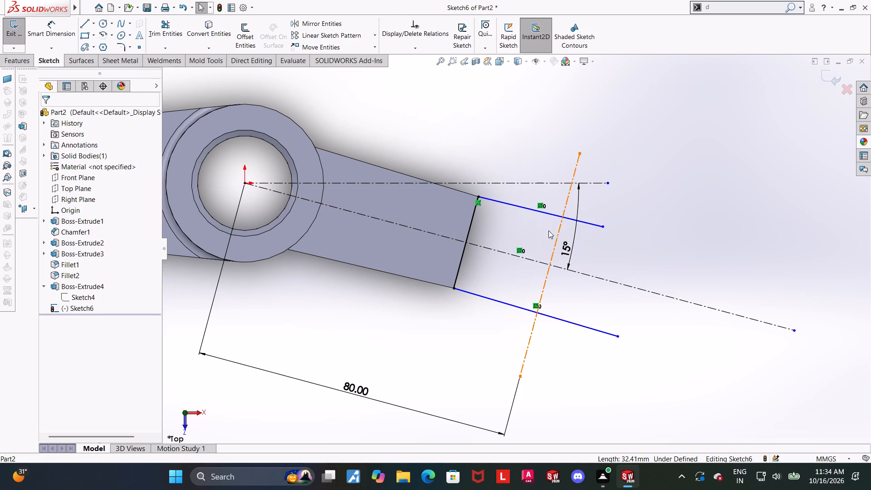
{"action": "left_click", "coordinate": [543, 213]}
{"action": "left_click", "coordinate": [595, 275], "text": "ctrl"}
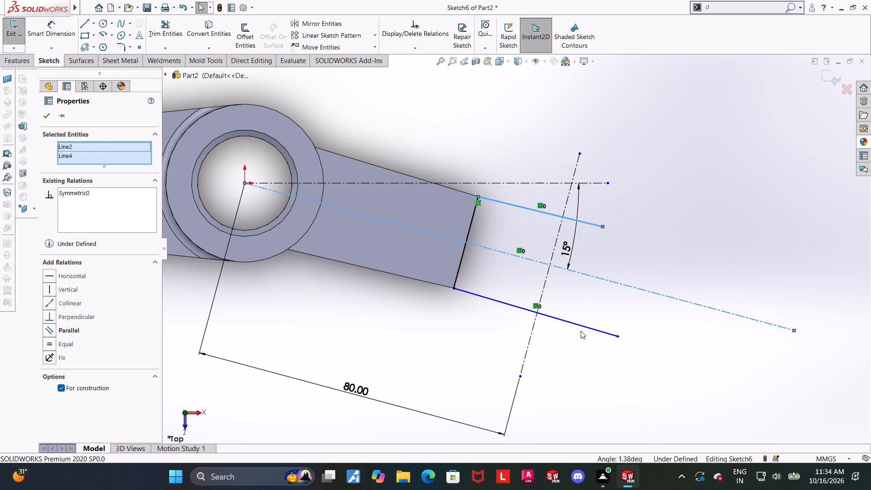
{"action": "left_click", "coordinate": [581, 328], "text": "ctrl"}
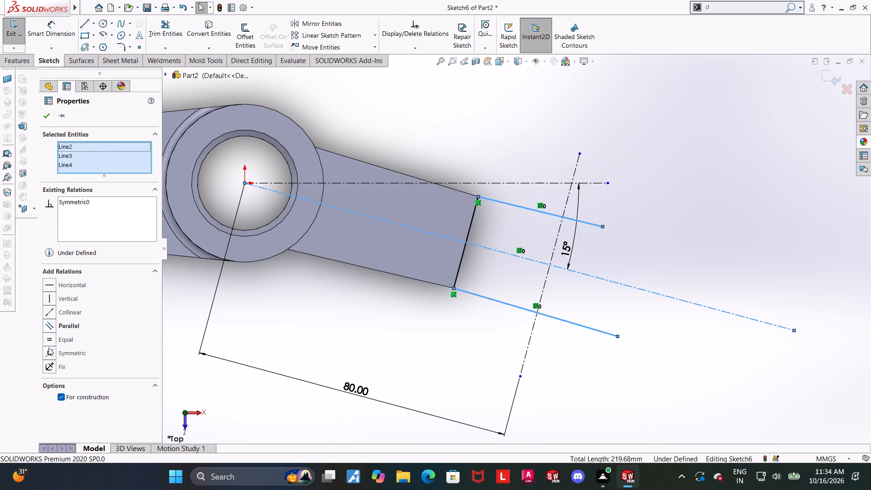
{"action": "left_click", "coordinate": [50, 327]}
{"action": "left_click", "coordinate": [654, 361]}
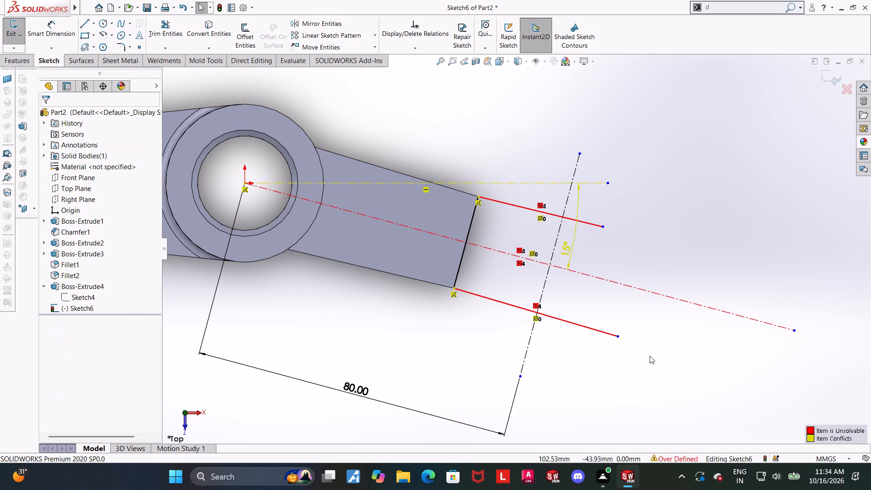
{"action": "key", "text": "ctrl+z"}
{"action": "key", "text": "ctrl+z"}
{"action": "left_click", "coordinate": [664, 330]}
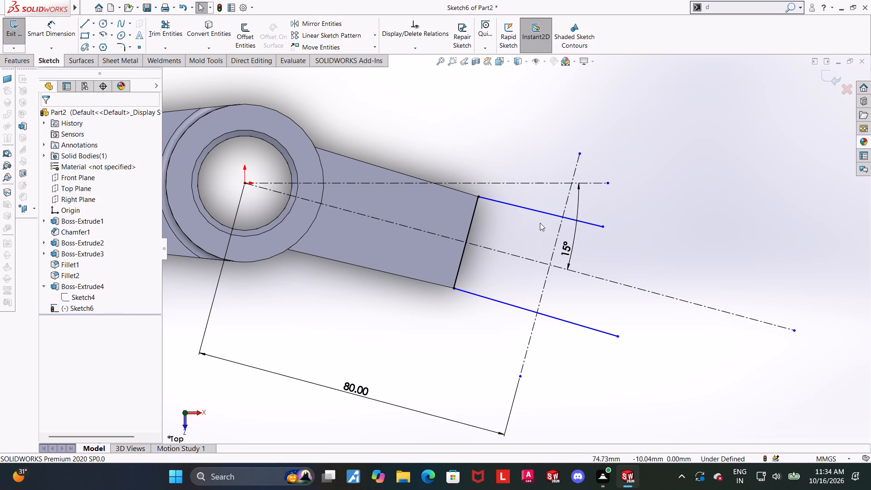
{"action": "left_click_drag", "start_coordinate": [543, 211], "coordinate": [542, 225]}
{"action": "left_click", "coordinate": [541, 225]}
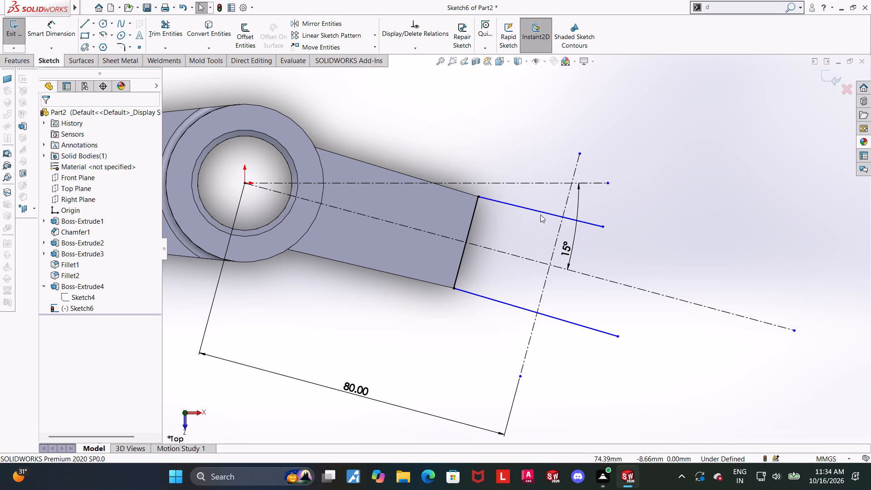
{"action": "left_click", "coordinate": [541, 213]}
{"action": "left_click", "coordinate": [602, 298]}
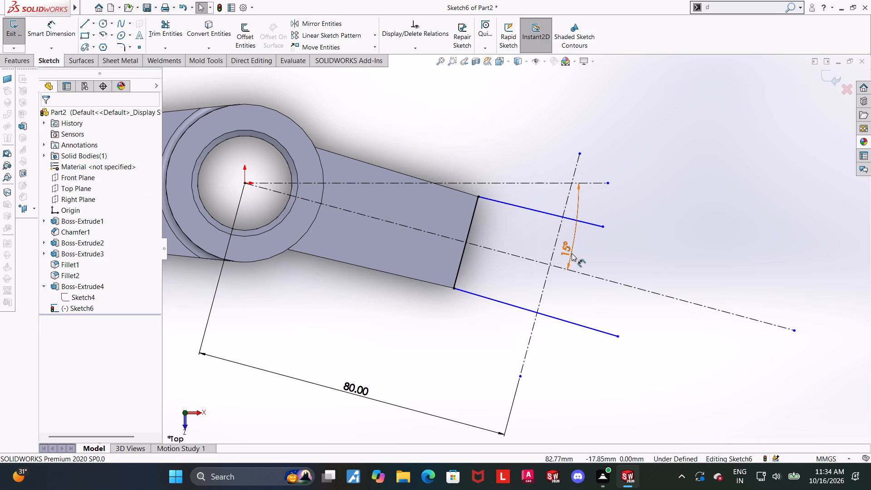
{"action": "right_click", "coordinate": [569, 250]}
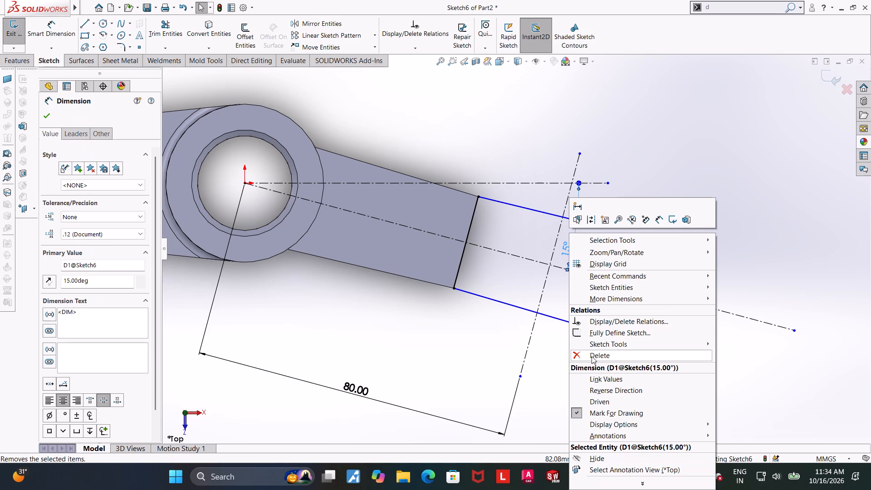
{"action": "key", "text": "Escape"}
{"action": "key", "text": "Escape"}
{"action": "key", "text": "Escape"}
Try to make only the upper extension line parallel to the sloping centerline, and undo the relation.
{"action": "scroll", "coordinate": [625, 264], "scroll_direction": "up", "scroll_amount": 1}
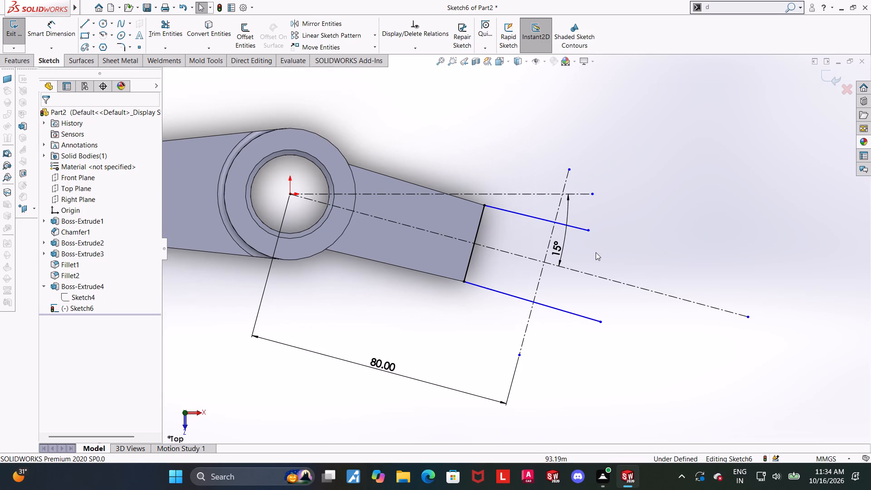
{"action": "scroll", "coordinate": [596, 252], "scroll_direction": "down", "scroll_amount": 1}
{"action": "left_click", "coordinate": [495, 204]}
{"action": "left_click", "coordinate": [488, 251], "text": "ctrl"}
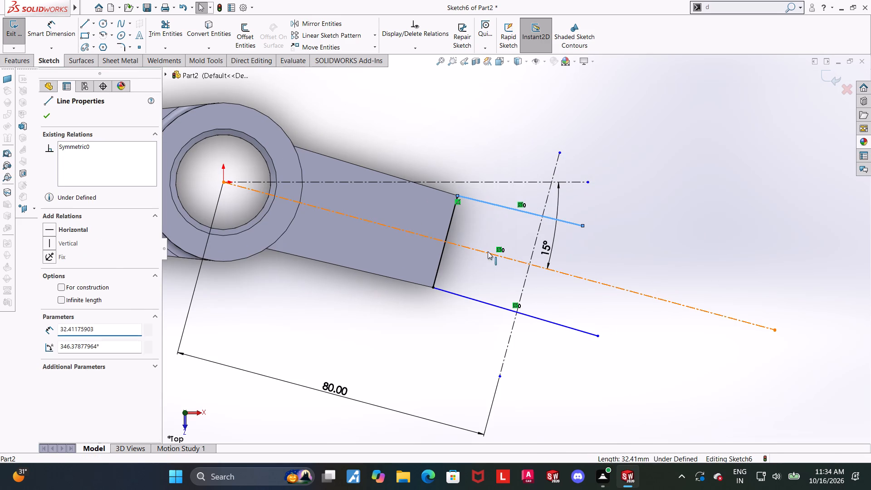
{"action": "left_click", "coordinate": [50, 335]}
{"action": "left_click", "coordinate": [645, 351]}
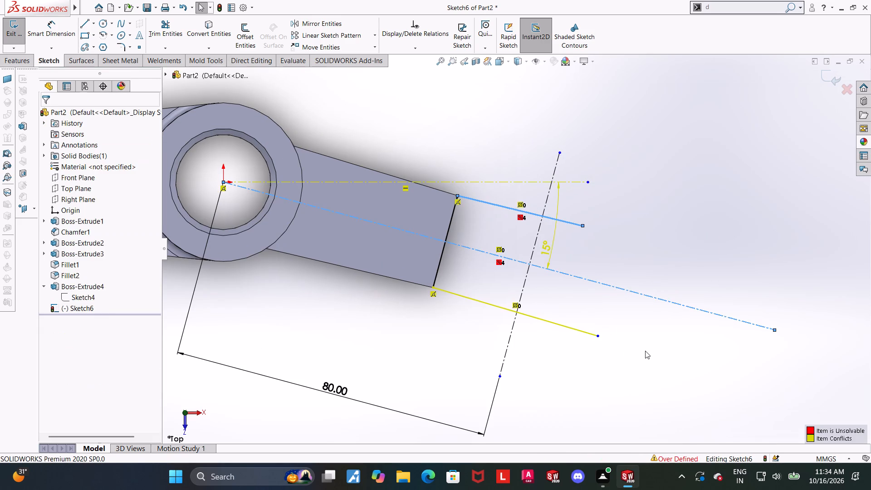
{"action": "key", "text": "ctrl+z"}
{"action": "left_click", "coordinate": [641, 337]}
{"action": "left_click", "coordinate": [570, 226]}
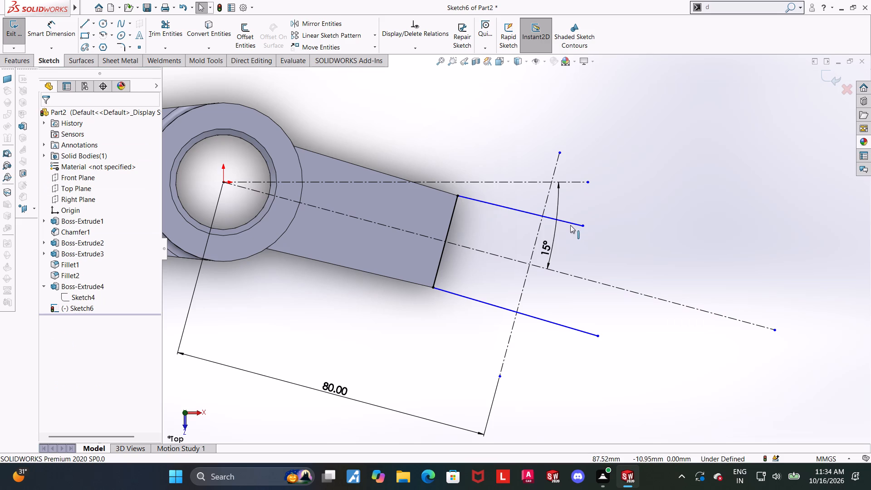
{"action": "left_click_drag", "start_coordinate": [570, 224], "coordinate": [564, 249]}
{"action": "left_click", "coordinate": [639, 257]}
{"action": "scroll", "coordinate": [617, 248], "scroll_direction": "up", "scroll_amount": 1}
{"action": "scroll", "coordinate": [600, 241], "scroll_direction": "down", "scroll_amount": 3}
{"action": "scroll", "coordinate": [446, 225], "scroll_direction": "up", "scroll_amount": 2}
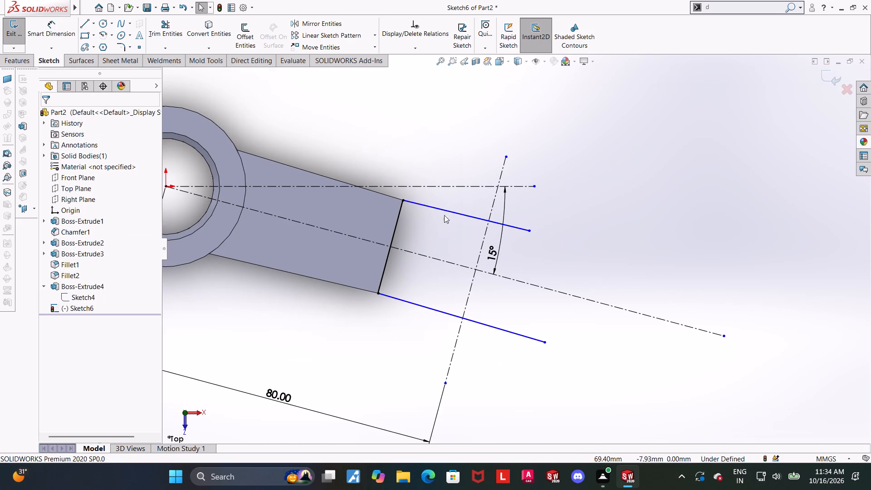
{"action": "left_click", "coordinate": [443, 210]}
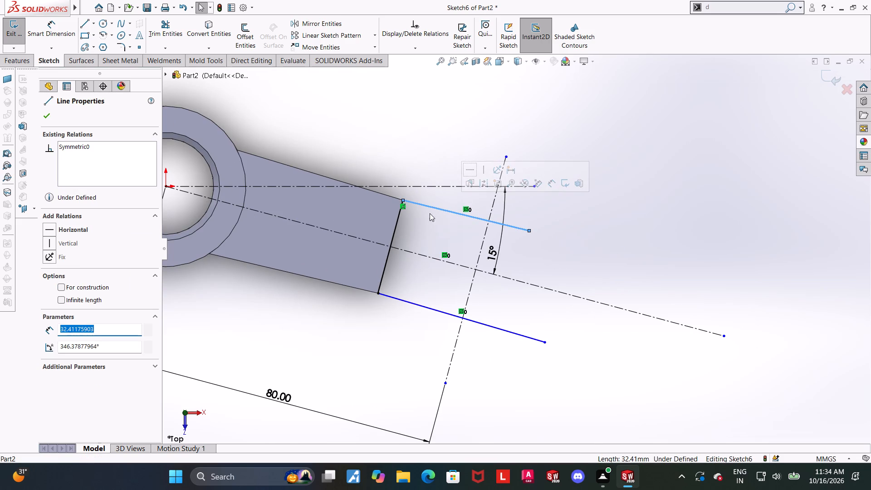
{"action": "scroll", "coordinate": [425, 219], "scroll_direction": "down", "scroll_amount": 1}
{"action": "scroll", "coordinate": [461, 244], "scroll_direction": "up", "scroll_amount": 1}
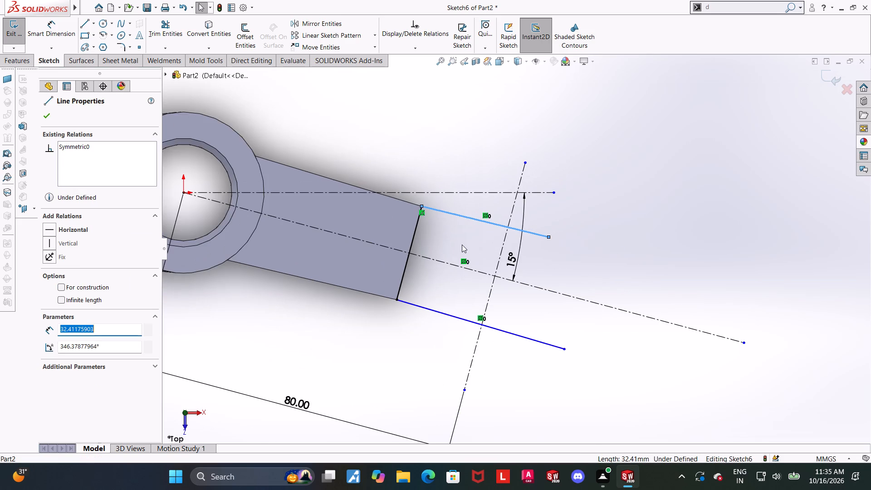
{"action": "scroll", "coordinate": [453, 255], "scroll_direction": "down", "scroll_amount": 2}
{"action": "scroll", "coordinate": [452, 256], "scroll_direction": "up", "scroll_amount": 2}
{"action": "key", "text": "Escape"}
Trim away the whole upper extension line on both sides of the crossing centerline.
{"action": "left_click", "coordinate": [167, 20]}
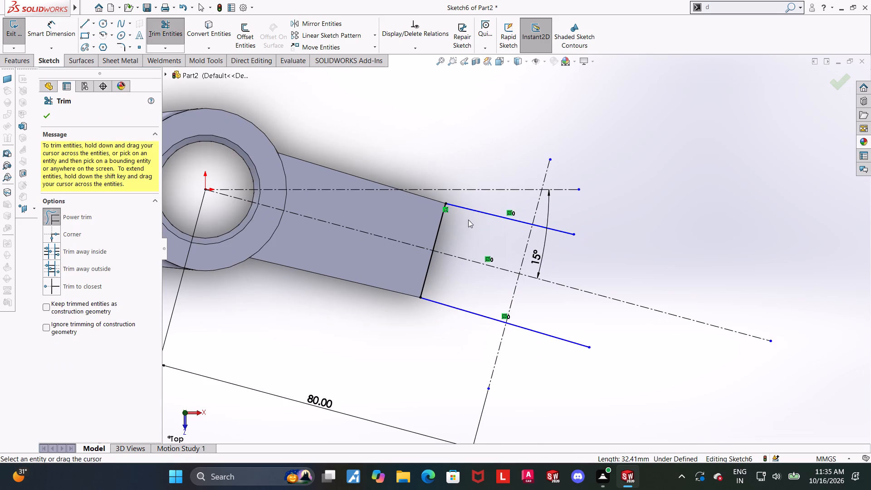
{"action": "left_click_drag", "start_coordinate": [464, 228], "coordinate": [471, 196]}
{"action": "key", "text": "Escape"}
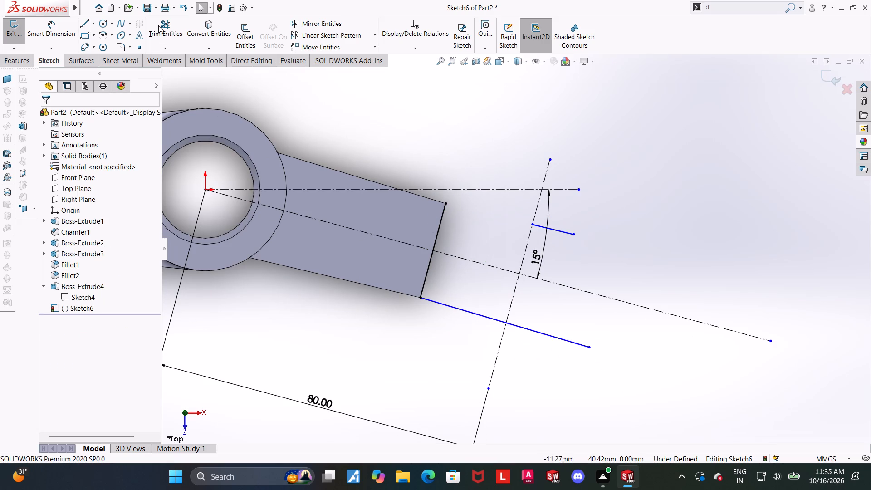
{"action": "left_click", "coordinate": [160, 26]}
{"action": "left_click", "coordinate": [160, 26]}
{"action": "left_click_drag", "start_coordinate": [568, 242], "coordinate": [577, 215]}
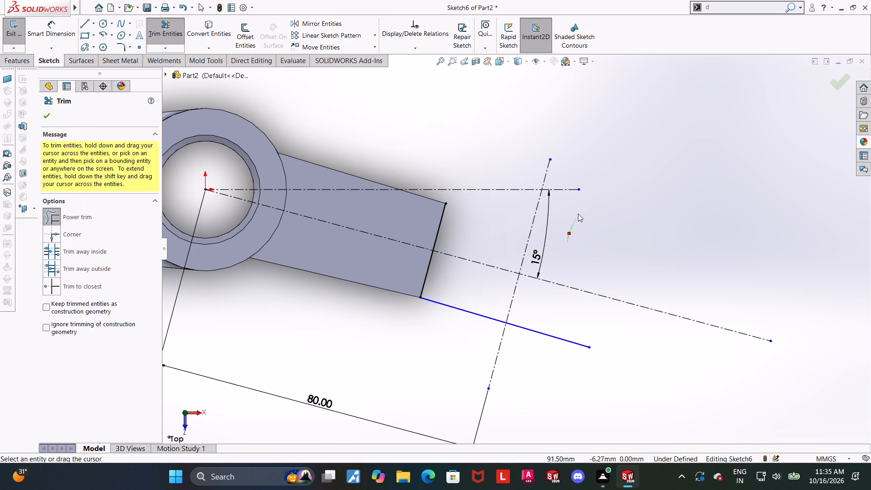
{"action": "key", "text": "Escape"}
{"action": "key", "text": "Escape"}
Draw a line about 44 mm long from the upper corner of the arm's end, perpendicular to the end line.
{"action": "double_click", "coordinate": [86, 23]}
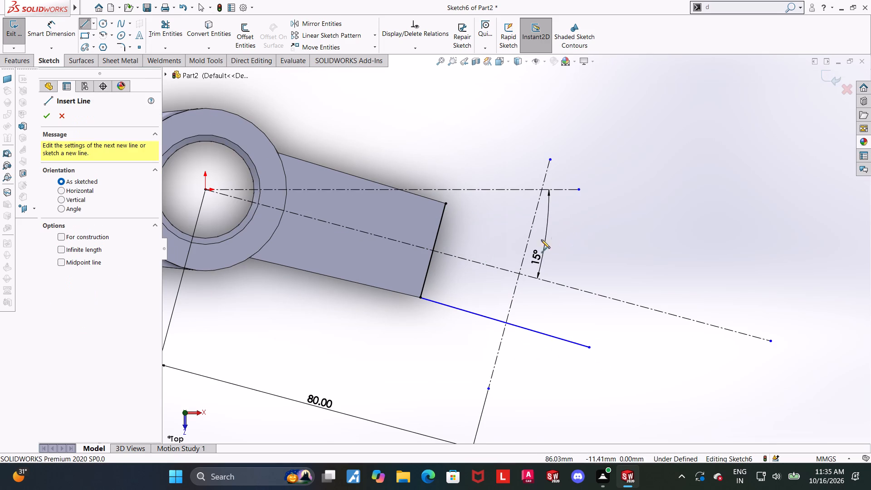
{"action": "left_click", "coordinate": [447, 205]}
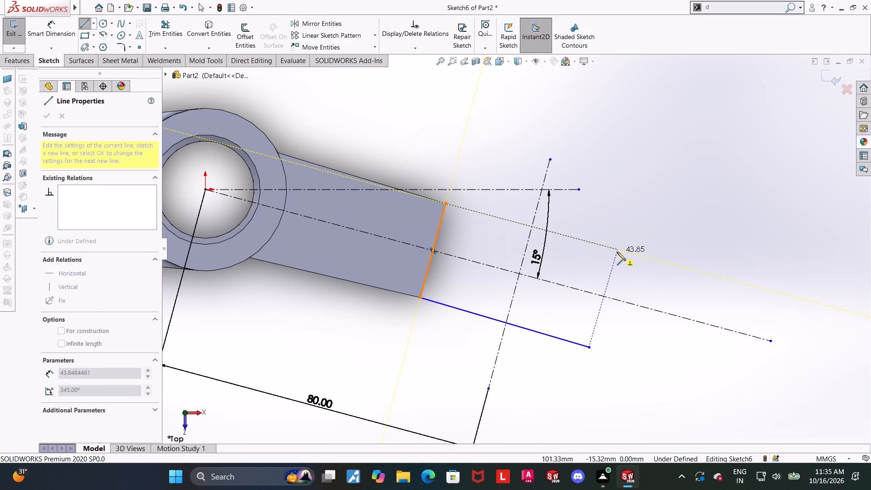
{"action": "left_click", "coordinate": [617, 252]}
{"action": "key", "text": "Escape"}
{"action": "key", "text": "Escape"}
{"action": "key", "text": "Escape"}
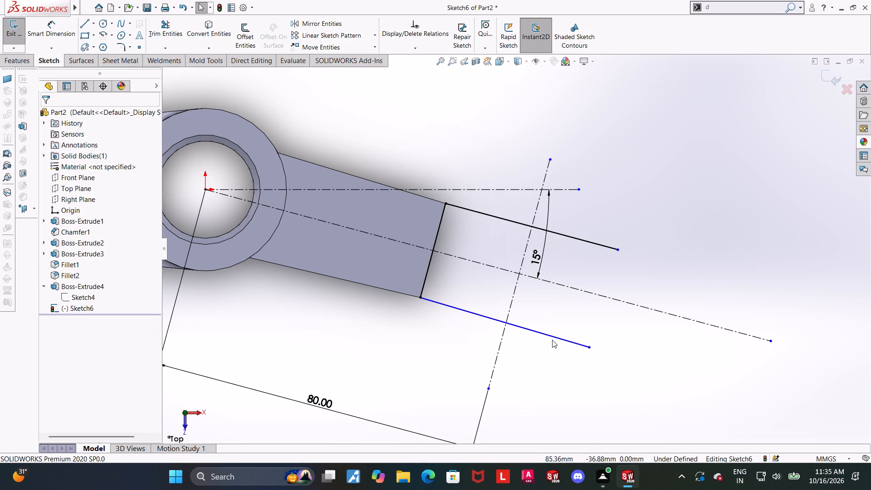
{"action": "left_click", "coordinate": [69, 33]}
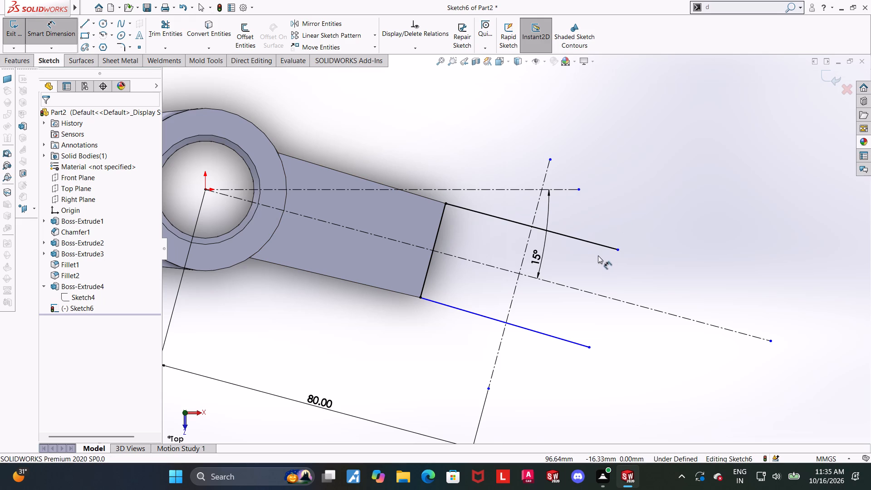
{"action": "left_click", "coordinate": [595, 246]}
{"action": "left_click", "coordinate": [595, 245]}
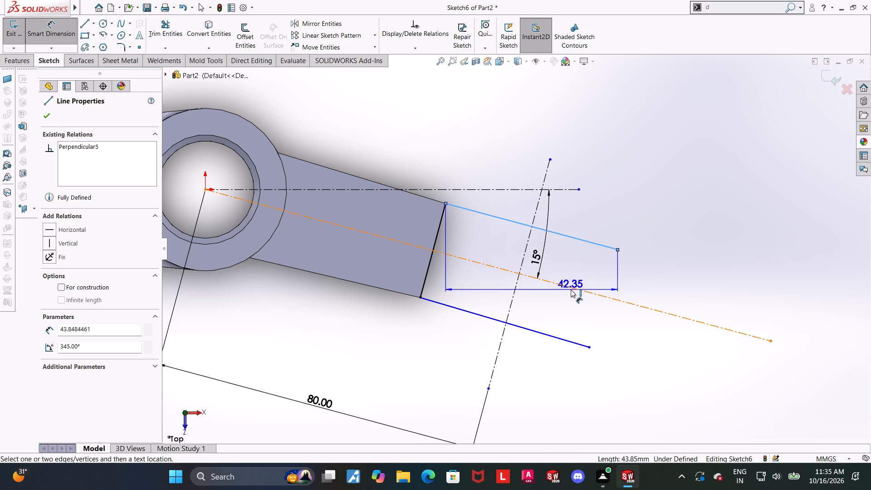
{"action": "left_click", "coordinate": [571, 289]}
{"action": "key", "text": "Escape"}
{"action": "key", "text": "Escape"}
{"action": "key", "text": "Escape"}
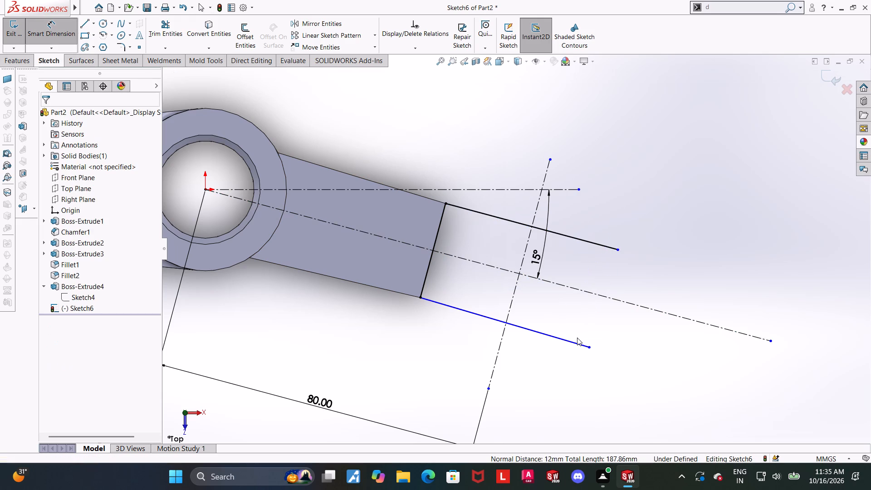
Apply a parallel relation between the lower extension line and the new upper extension line.
{"action": "left_click", "coordinate": [573, 343]}
{"action": "left_click", "coordinate": [599, 244], "text": "ctrl"}
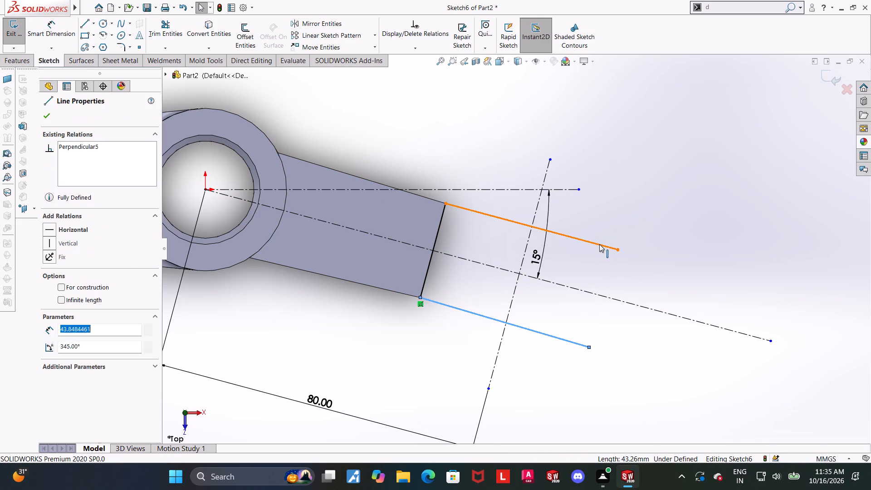
{"action": "left_click", "coordinate": [49, 331]}
{"action": "left_click", "coordinate": [635, 364]}
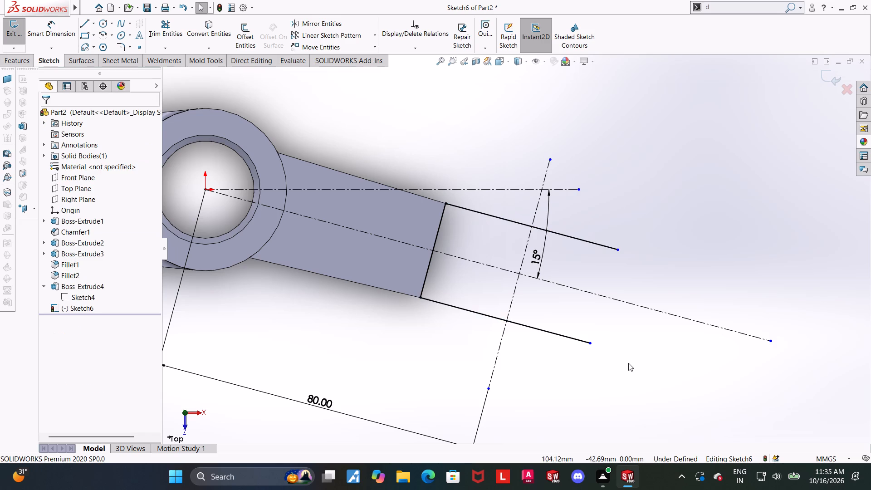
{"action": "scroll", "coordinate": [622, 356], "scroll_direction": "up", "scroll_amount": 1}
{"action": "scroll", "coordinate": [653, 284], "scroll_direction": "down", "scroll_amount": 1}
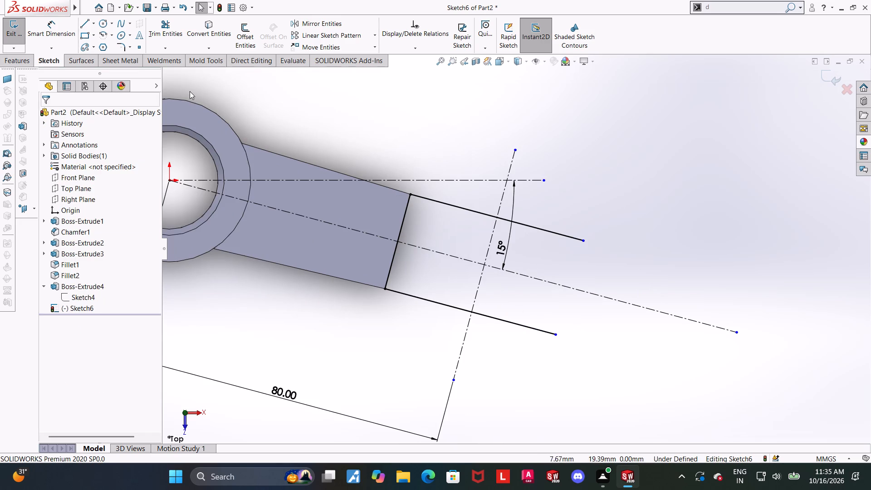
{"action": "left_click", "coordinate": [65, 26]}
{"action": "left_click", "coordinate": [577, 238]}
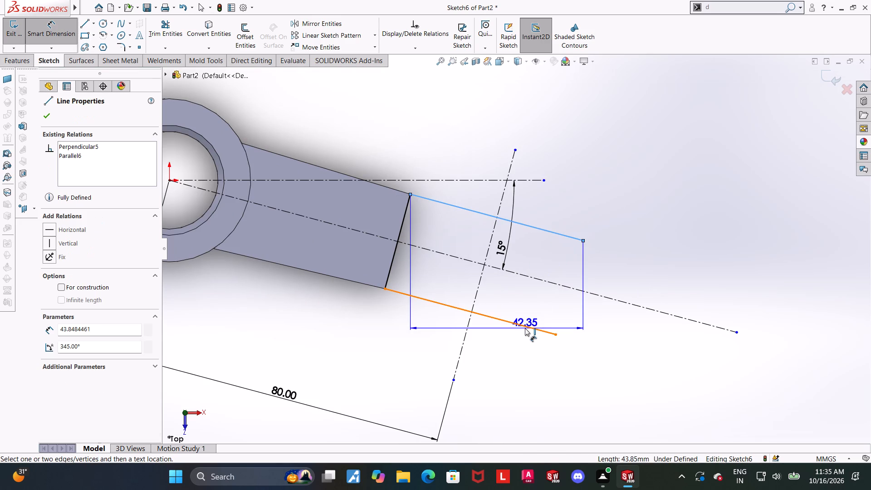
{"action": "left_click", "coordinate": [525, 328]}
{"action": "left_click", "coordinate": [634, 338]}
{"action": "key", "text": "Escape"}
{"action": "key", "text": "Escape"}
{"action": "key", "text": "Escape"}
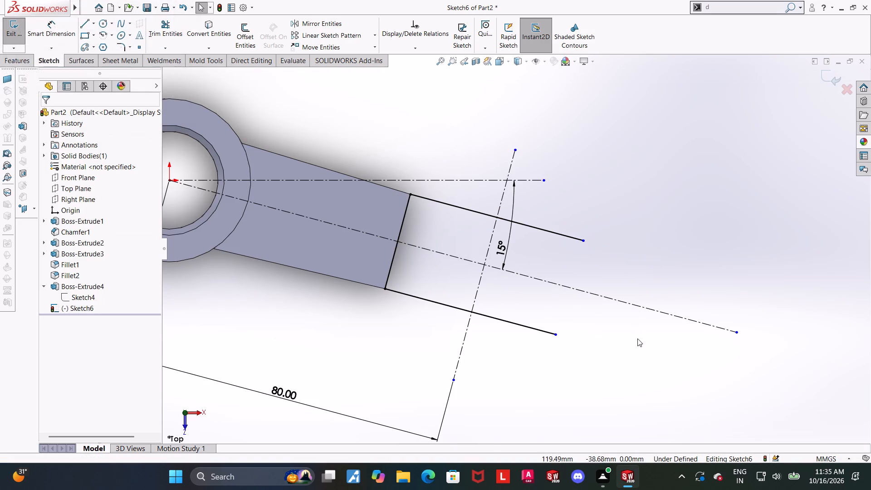
Draw a three-point arc of about 15 mm radius joining the free ends of the upper and lower extension lines.
{"action": "scroll", "coordinate": [635, 338], "scroll_direction": "up", "scroll_amount": 1}
{"action": "scroll", "coordinate": [629, 334], "scroll_direction": "down", "scroll_amount": 1}
{"action": "scroll", "coordinate": [673, 362], "scroll_direction": "down", "scroll_amount": 1}
{"action": "key", "text": "Escape"}
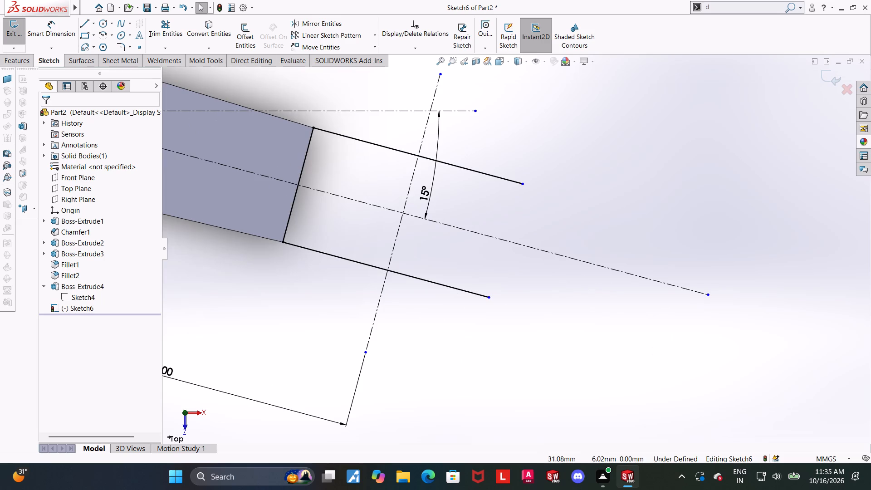
{"action": "key", "text": "Escape"}
{"action": "left_click", "coordinate": [111, 39]}
{"action": "left_click", "coordinate": [117, 68]}
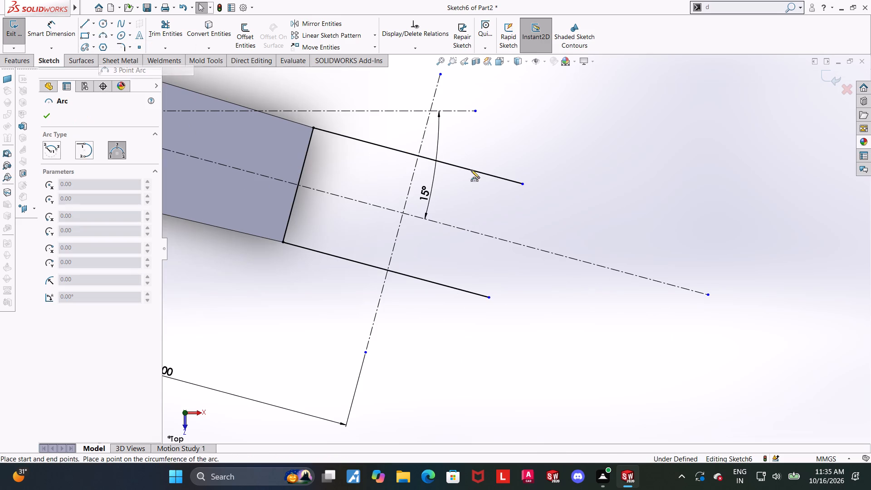
{"action": "left_click", "coordinate": [524, 186]}
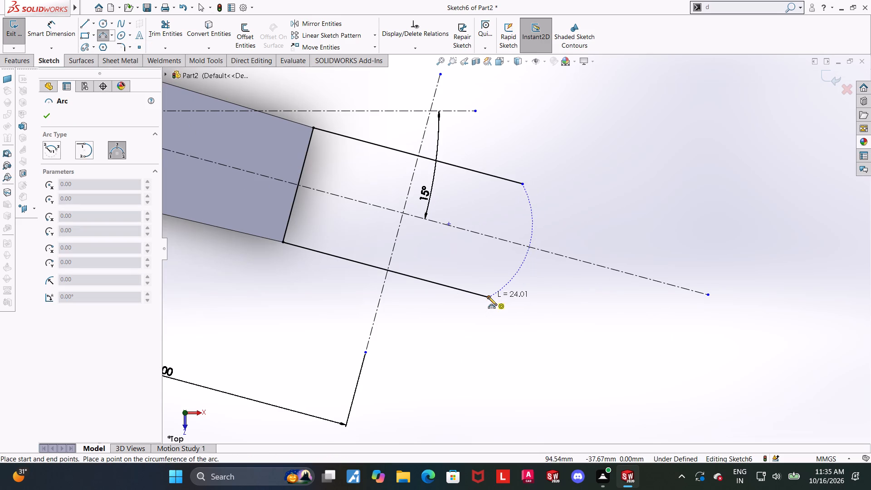
{"action": "left_click", "coordinate": [490, 297]}
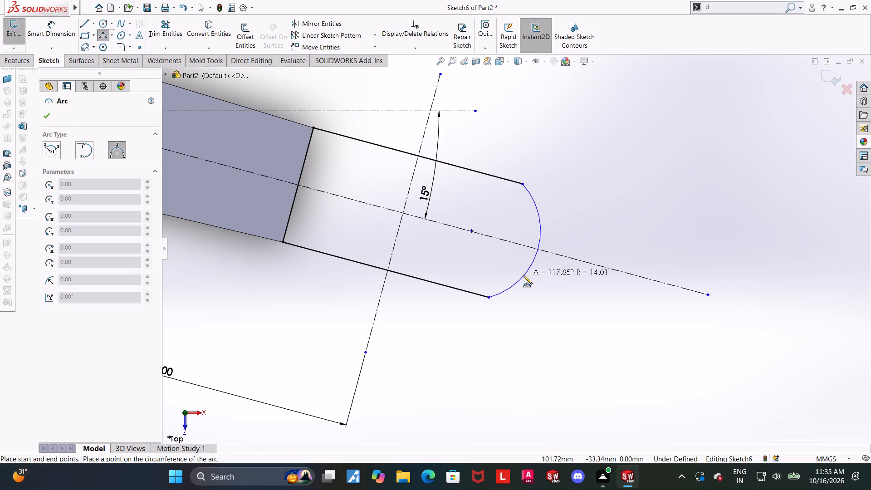
{"action": "left_click", "coordinate": [520, 275]}
{"action": "key", "text": "Escape"}
{"action": "key", "text": "Escape"}
Dimension the end arc's radius as 16 mm.
{"action": "left_click", "coordinate": [65, 40]}
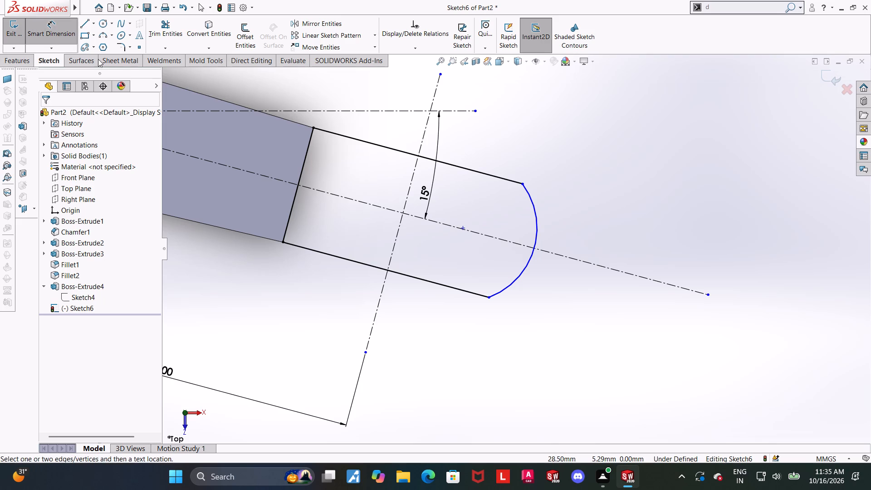
{"action": "left_click", "coordinate": [531, 205]}
{"action": "left_click", "coordinate": [583, 198]}
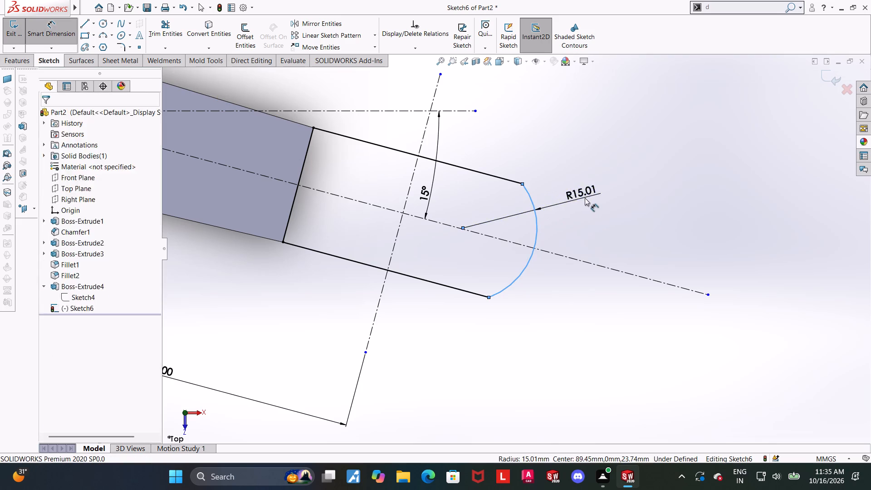
{"action": "type", "text": "16"}
{"action": "key", "text": "Return"}
{"action": "key", "text": "Escape"}
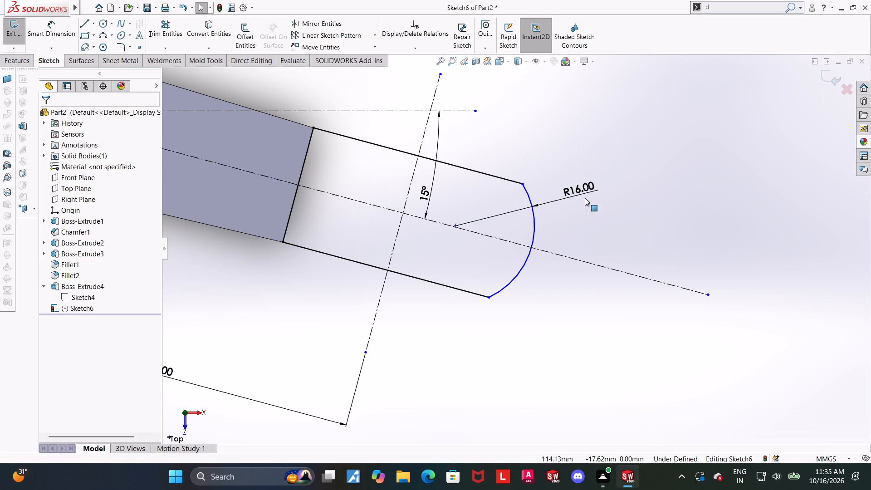
{"action": "left_click", "coordinate": [768, 209]}
Make the end arc's center point coincident with the sloping centerline.
{"action": "scroll", "coordinate": [647, 239], "scroll_direction": "up", "scroll_amount": 1}
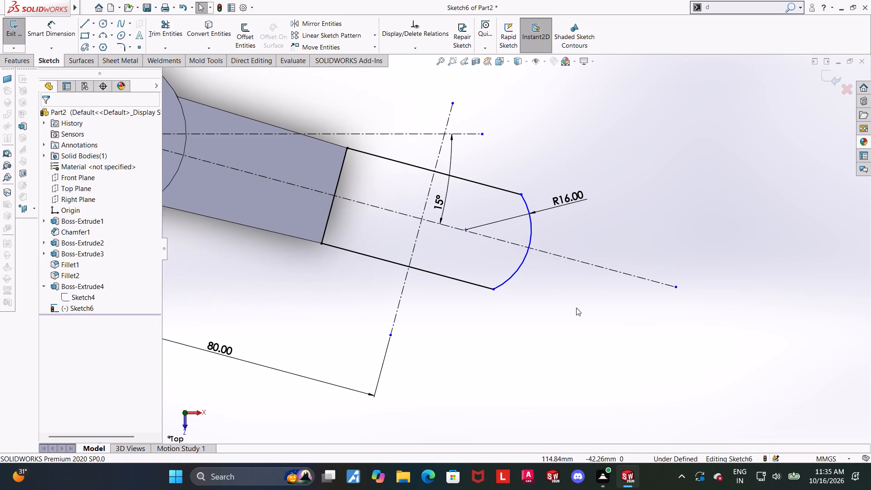
{"action": "left_click", "coordinate": [466, 228]}
{"action": "left_click", "coordinate": [506, 244], "text": "ctrl"}
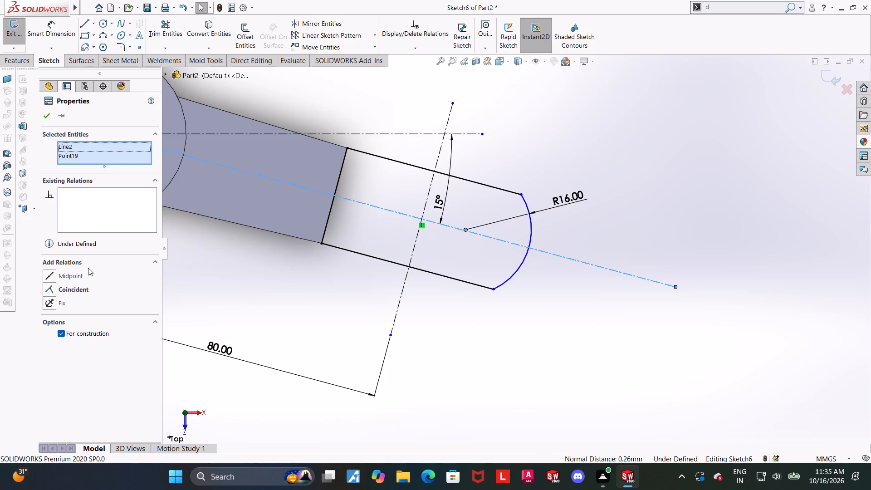
{"action": "left_click", "coordinate": [50, 290]}
{"action": "left_click", "coordinate": [746, 316]}
Make the end arc's midpoint coincident with the sloping centerline.
{"action": "scroll", "coordinate": [645, 305], "scroll_direction": "up", "scroll_amount": 2}
{"action": "scroll", "coordinate": [514, 225], "scroll_direction": "down", "scroll_amount": 3}
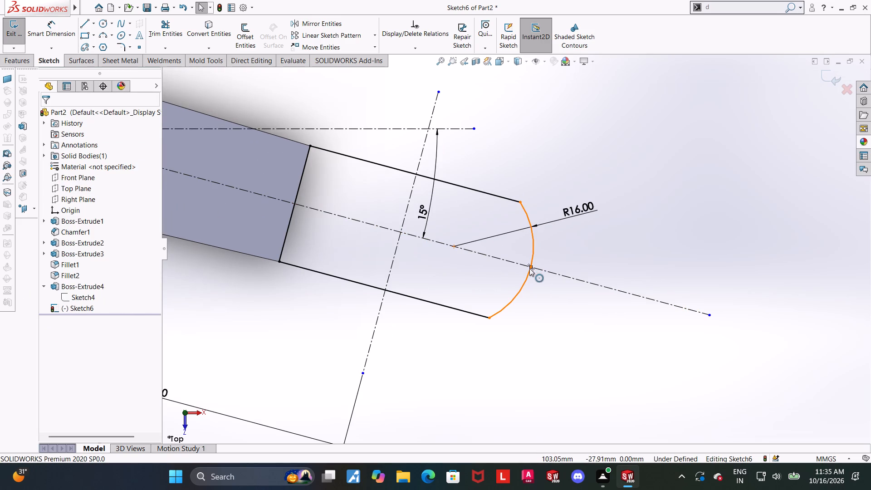
{"action": "left_click", "coordinate": [532, 266]}
{"action": "left_click", "coordinate": [553, 273], "text": "ctrl"}
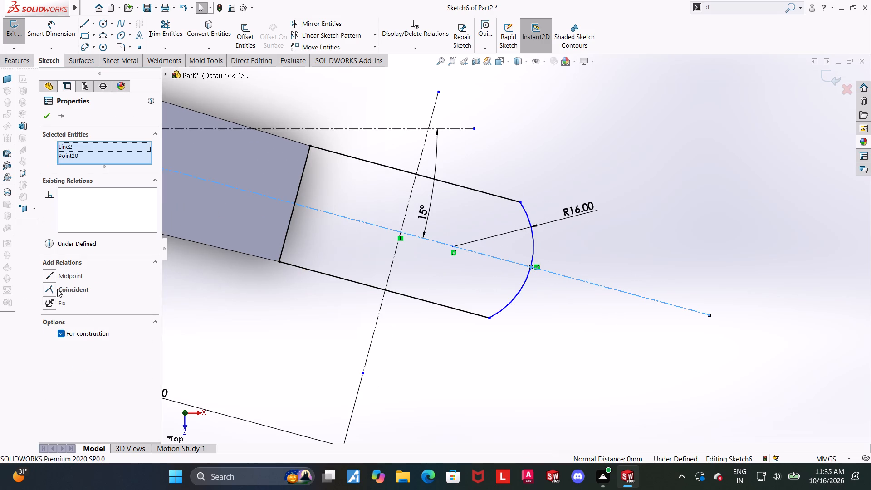
{"action": "left_click", "coordinate": [54, 288]}
{"action": "left_click", "coordinate": [555, 369]}
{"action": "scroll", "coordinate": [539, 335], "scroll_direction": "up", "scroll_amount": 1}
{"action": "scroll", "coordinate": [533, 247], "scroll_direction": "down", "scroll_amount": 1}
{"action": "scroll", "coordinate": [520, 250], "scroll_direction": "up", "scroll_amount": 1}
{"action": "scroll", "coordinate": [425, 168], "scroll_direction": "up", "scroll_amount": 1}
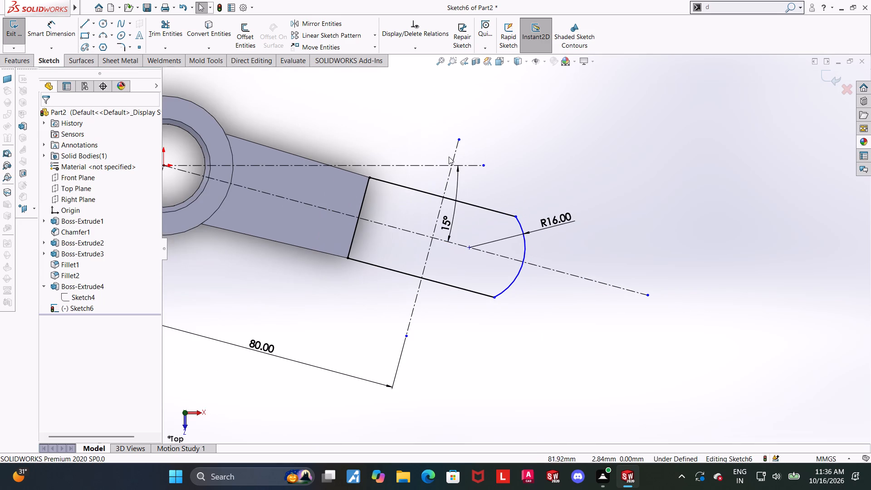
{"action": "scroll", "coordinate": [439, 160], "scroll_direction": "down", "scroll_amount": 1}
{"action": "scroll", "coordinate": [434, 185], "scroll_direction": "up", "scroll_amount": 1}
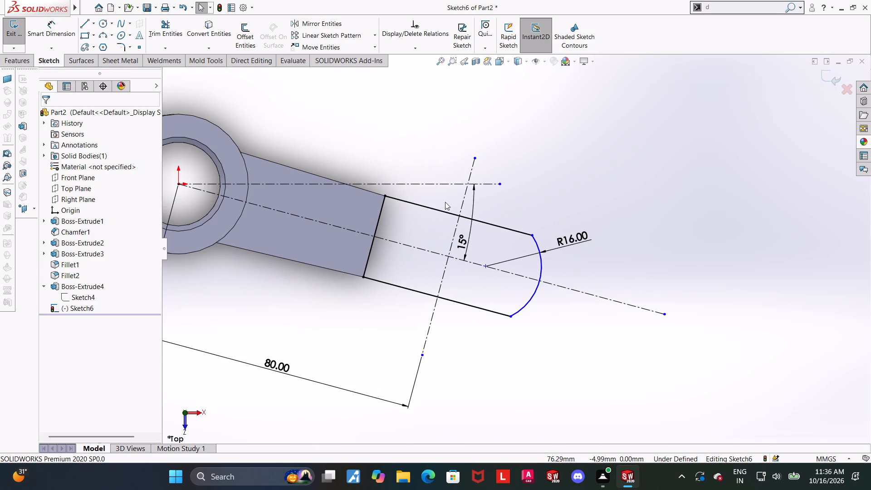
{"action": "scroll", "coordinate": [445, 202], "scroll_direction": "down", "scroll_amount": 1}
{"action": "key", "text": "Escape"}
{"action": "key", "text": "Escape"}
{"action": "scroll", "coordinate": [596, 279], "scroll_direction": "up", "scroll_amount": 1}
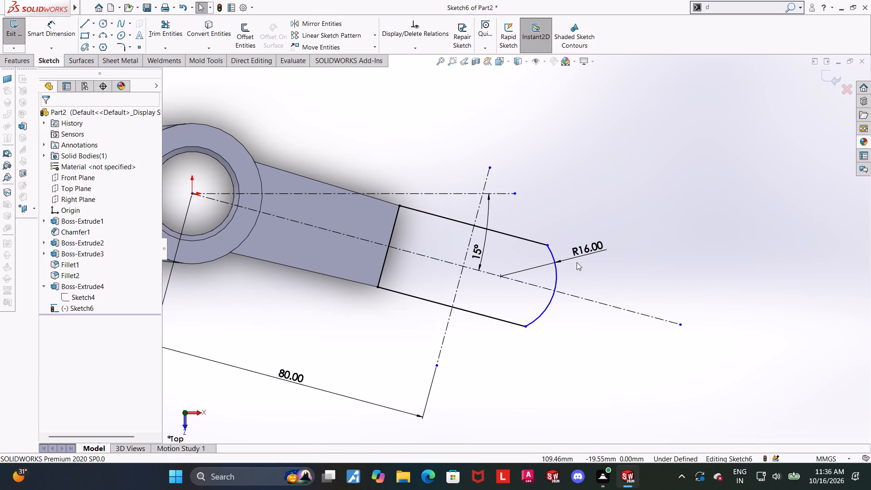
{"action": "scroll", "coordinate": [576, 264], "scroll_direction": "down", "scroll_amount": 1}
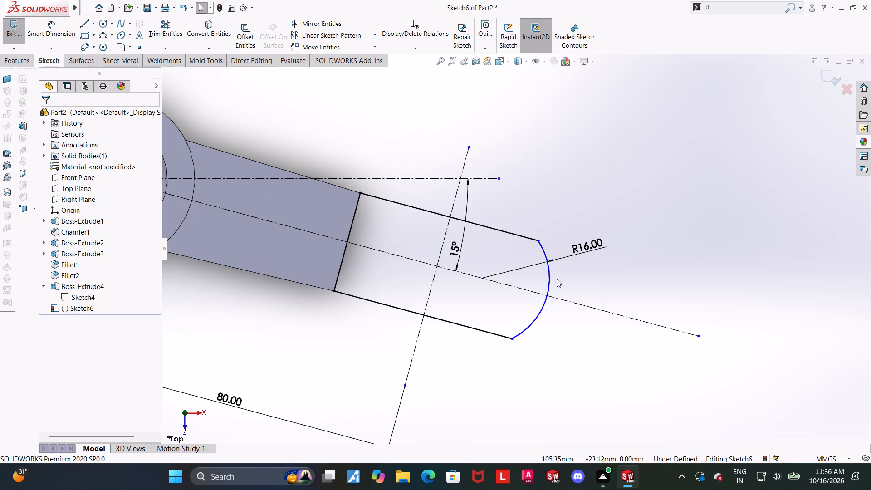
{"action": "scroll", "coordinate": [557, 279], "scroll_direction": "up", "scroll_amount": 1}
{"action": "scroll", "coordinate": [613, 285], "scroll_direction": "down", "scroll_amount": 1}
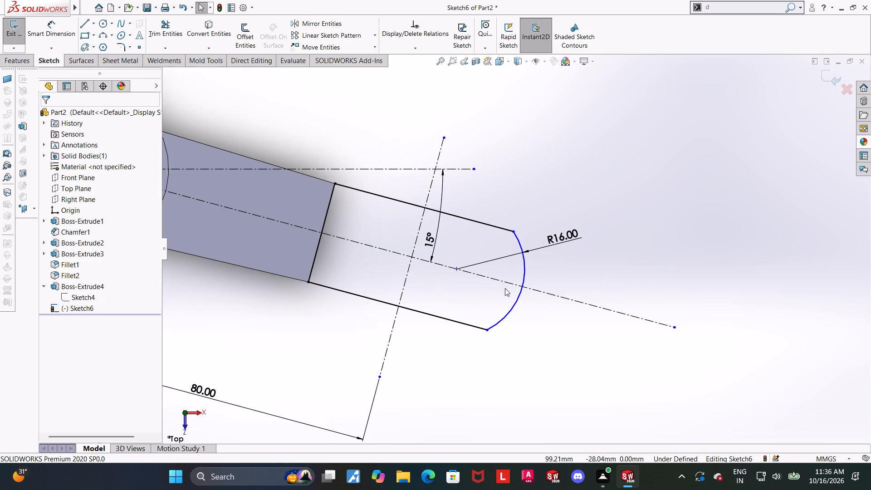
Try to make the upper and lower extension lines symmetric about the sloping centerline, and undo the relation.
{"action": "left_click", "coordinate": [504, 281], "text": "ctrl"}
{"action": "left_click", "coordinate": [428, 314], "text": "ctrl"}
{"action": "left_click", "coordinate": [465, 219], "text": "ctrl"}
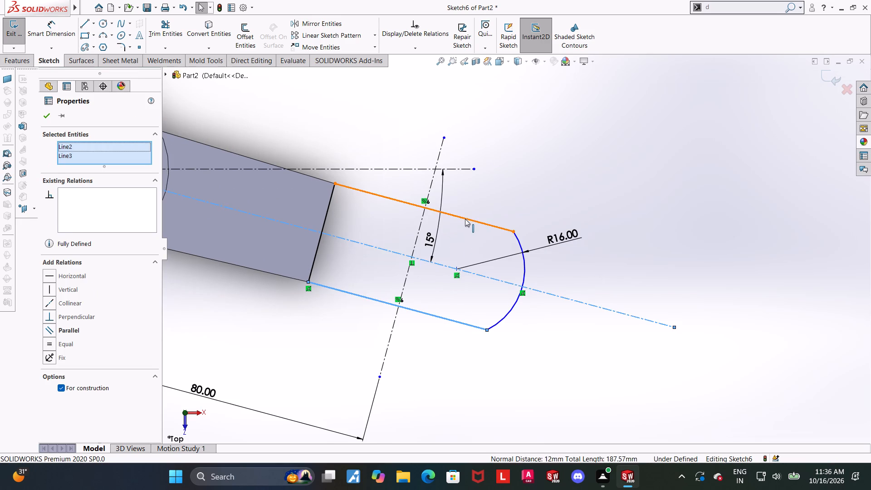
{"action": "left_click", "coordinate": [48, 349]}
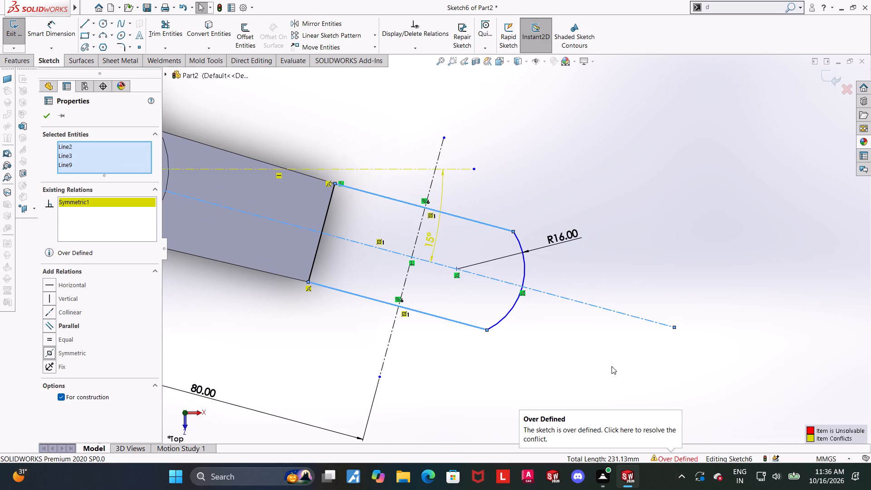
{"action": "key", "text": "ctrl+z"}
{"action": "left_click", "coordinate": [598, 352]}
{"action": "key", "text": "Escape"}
Examine the extension outline against the bushing and the arm's end, from tilted views and looking straight onto the sketch.
{"action": "scroll", "coordinate": [563, 338], "scroll_direction": "up", "scroll_amount": 2}
{"action": "scroll", "coordinate": [475, 267], "scroll_direction": "down", "scroll_amount": 1}
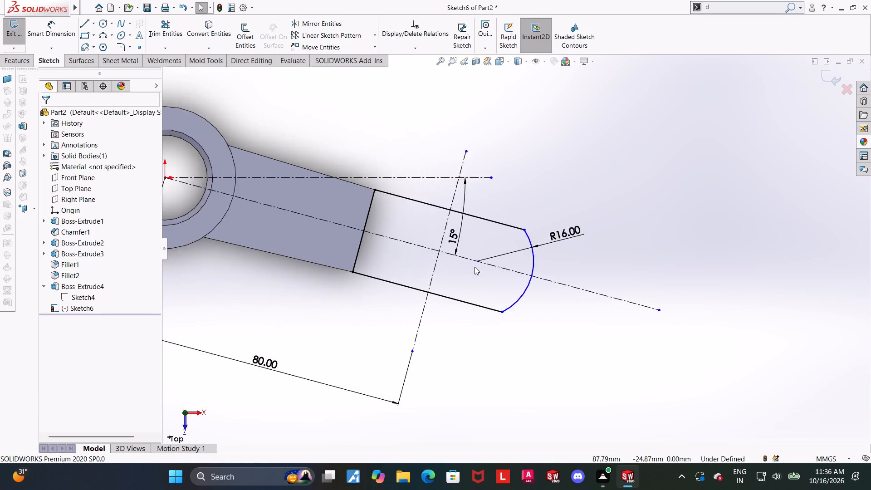
{"action": "scroll", "coordinate": [475, 267], "scroll_direction": "down", "scroll_amount": 1}
{"action": "scroll", "coordinate": [512, 274], "scroll_direction": "up", "scroll_amount": 2}
{"action": "middle_click_drag", "start_coordinate": [523, 294], "coordinate": [490, 260]}
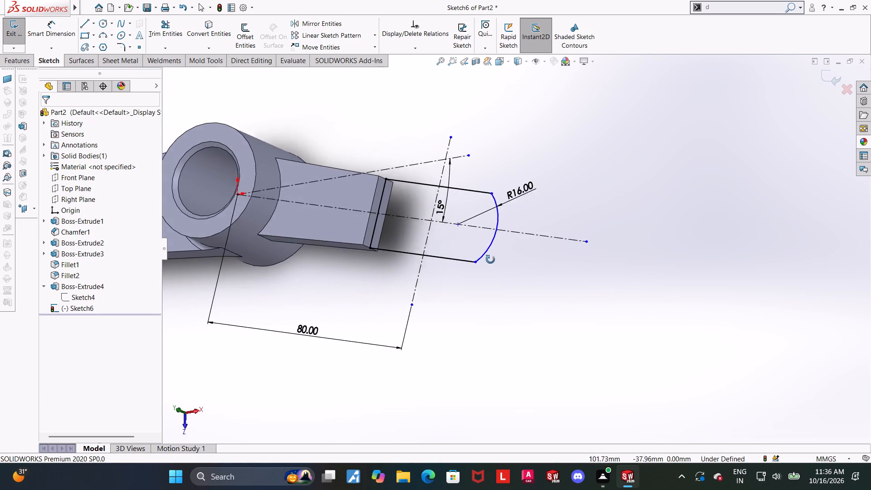
{"action": "middle_click_drag", "start_coordinate": [490, 260], "coordinate": [520, 283]}
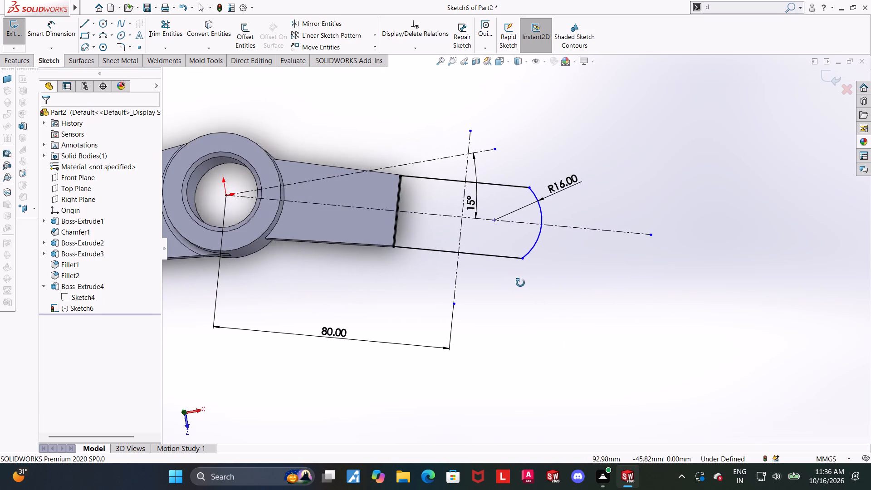
{"action": "middle_click_drag", "start_coordinate": [520, 283], "coordinate": [522, 274]}
{"action": "left_click", "coordinate": [495, 63]}
{"action": "left_click", "coordinate": [406, 259]}
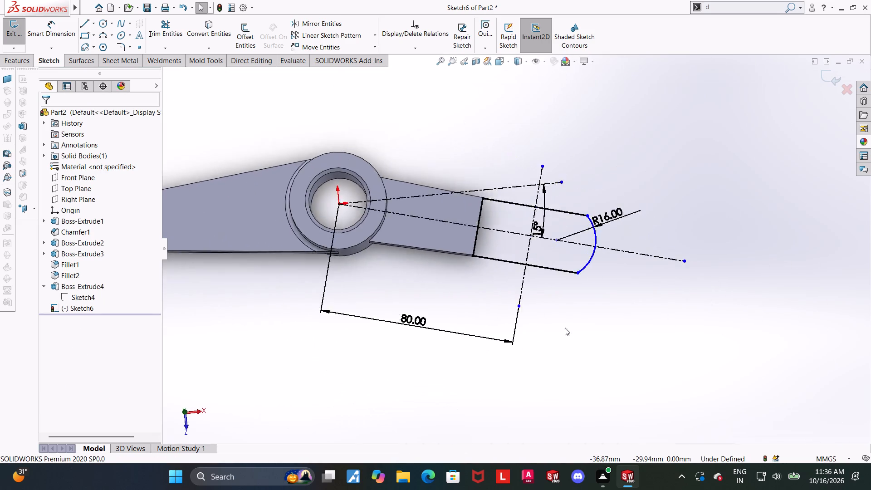
{"action": "scroll", "coordinate": [700, 265], "scroll_direction": "down", "scroll_amount": 2}
{"action": "scroll", "coordinate": [579, 260], "scroll_direction": "down", "scroll_amount": 1}
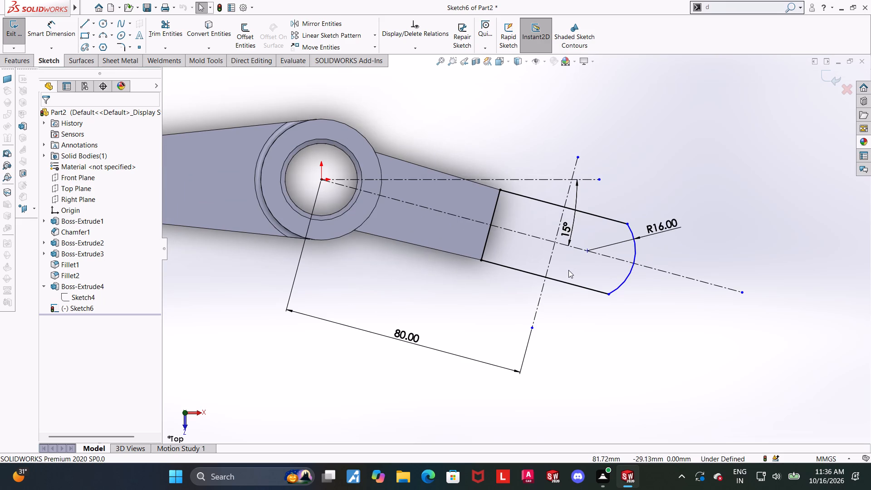
{"action": "scroll", "coordinate": [568, 271], "scroll_direction": "down", "scroll_amount": 1}
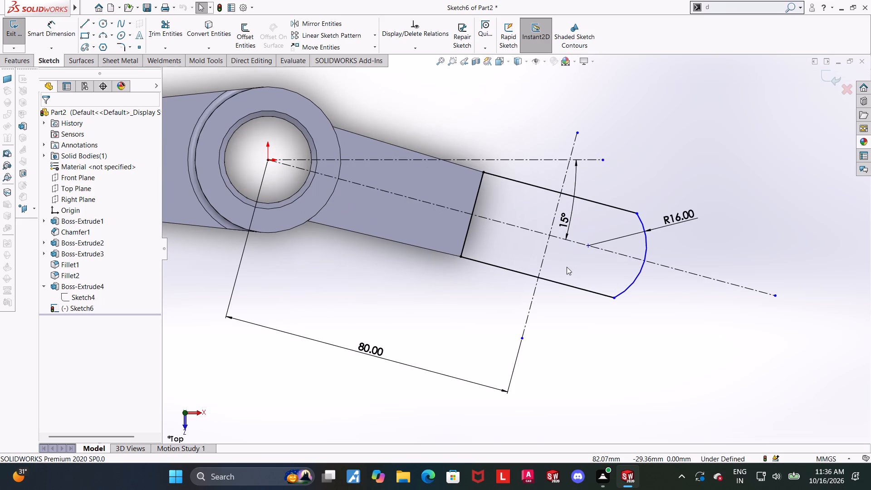
{"action": "scroll", "coordinate": [561, 260], "scroll_direction": "up", "scroll_amount": 1}
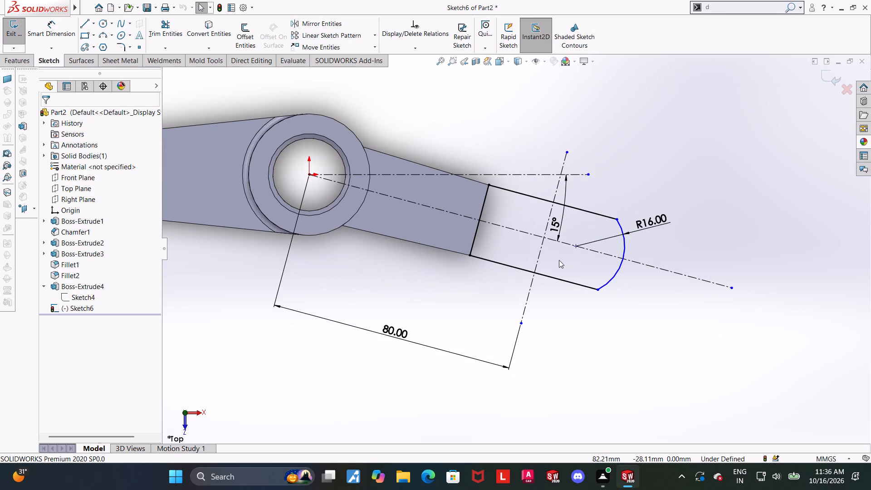
{"action": "scroll", "coordinate": [559, 260], "scroll_direction": "down", "scroll_amount": 1}
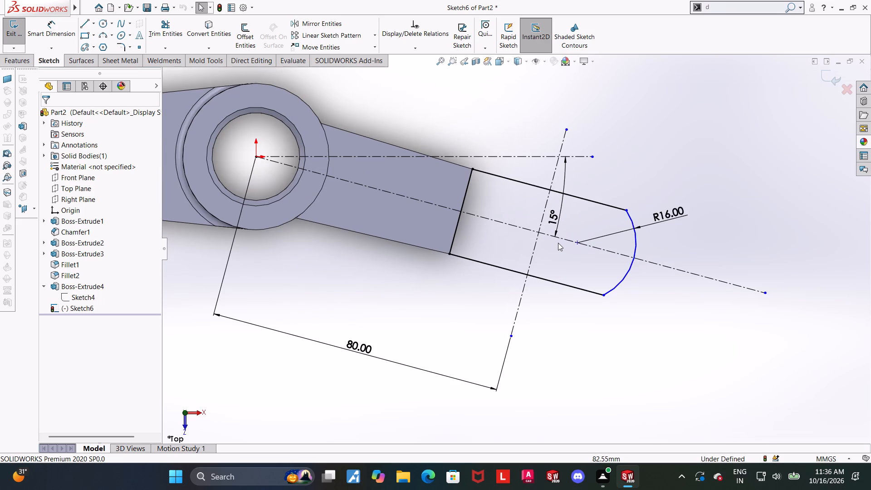
{"action": "scroll", "coordinate": [558, 243], "scroll_direction": "up", "scroll_amount": 1}
{"action": "scroll", "coordinate": [510, 212], "scroll_direction": "down", "scroll_amount": 1}
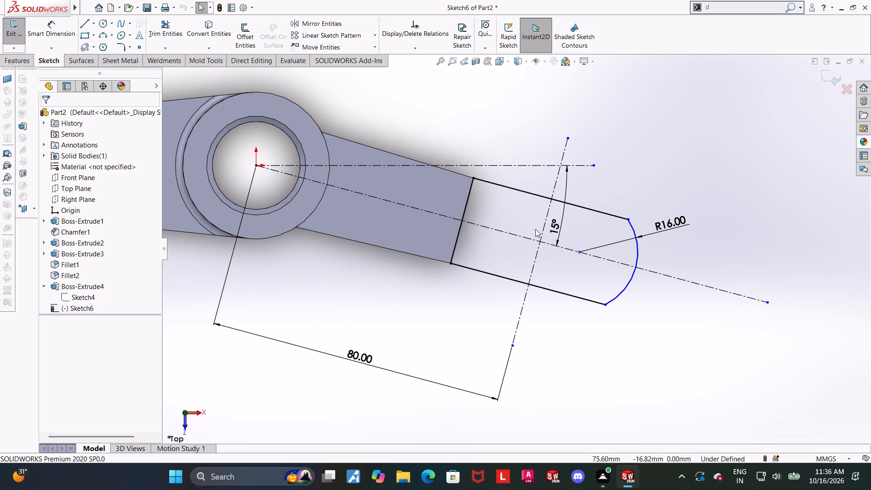
{"action": "scroll", "coordinate": [588, 224], "scroll_direction": "down", "scroll_amount": 1}
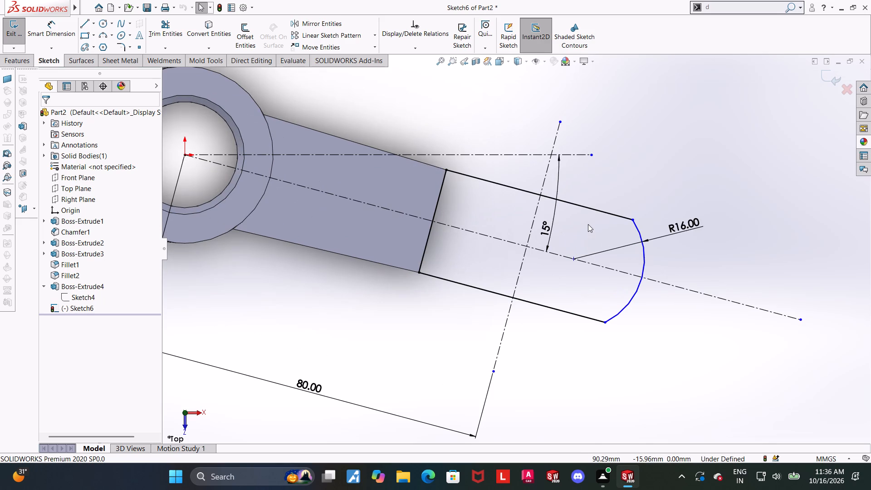
{"action": "scroll", "coordinate": [583, 190], "scroll_direction": "down", "scroll_amount": 1}
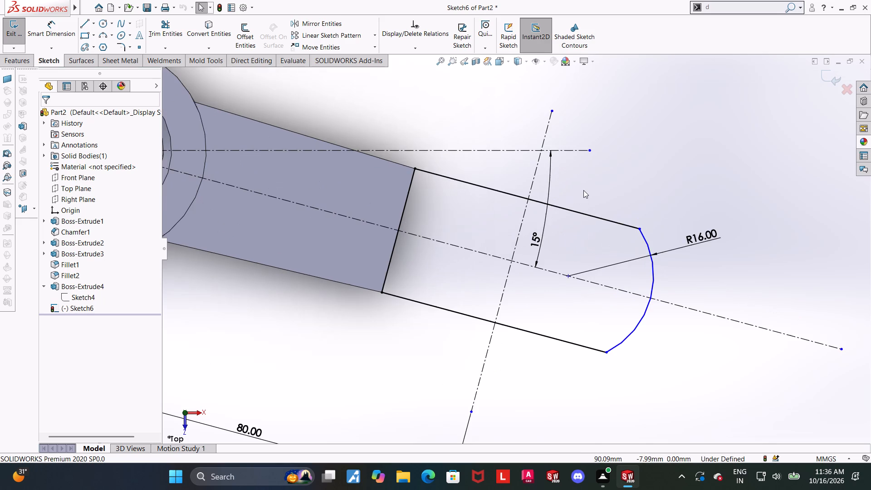
{"action": "scroll", "coordinate": [570, 195], "scroll_direction": "up", "scroll_amount": 1}
{"action": "middle_click_drag", "start_coordinate": [568, 201], "coordinate": [600, 218]}
{"action": "scroll", "coordinate": [577, 169], "scroll_direction": "up", "scroll_amount": 1}
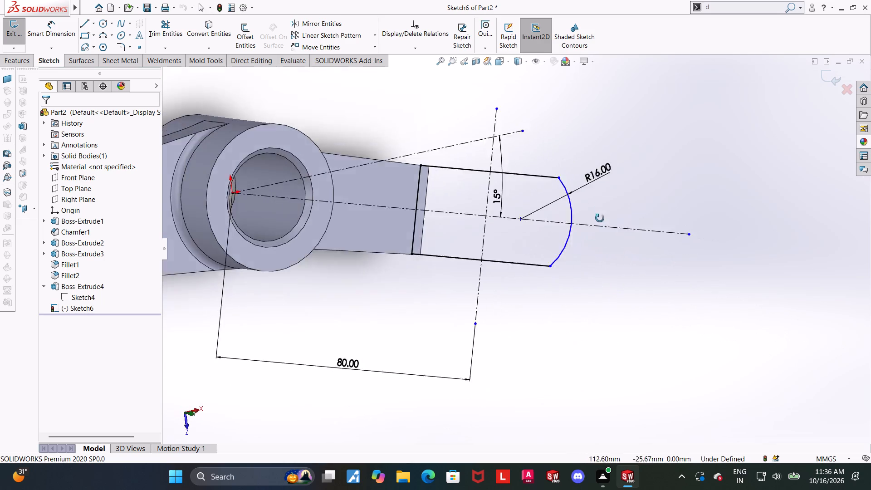
{"action": "middle_click_drag", "start_coordinate": [600, 218], "coordinate": [582, 220]}
Move the 15° angle dimension away from the extension outline, onto the existing arm nearer the bushing.
{"action": "left_click", "coordinate": [75, 312]}
{"action": "left_click", "coordinate": [98, 299]}
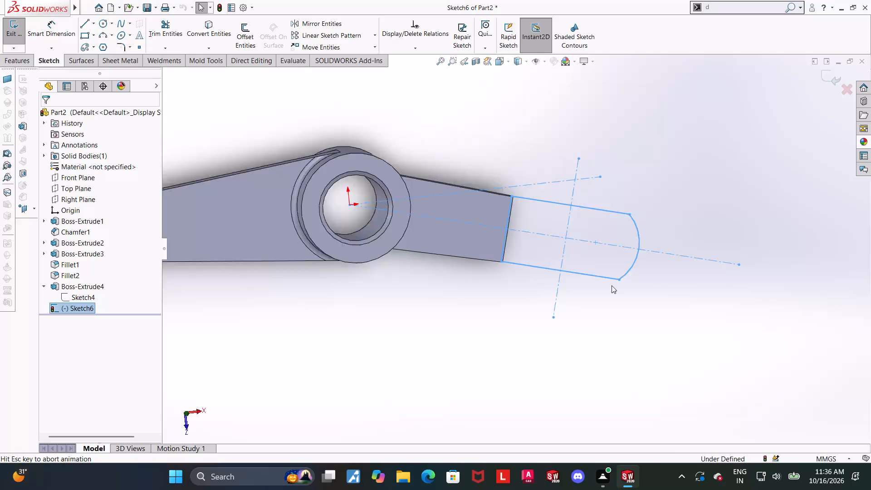
{"action": "scroll", "coordinate": [678, 247], "scroll_direction": "down", "scroll_amount": 2}
{"action": "scroll", "coordinate": [601, 235], "scroll_direction": "down", "scroll_amount": 2}
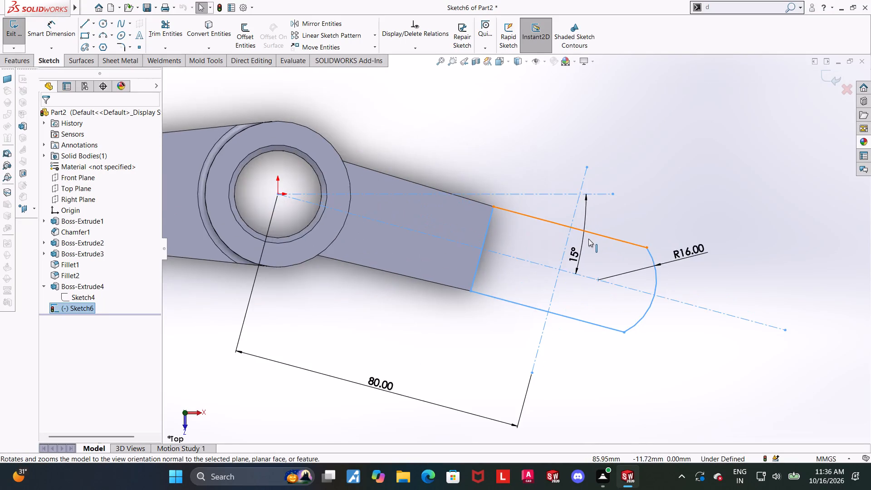
{"action": "scroll", "coordinate": [585, 241], "scroll_direction": "down", "scroll_amount": 3}
{"action": "key", "text": "Escape"}
{"action": "left_click_drag", "start_coordinate": [558, 266], "coordinate": [289, 232]}
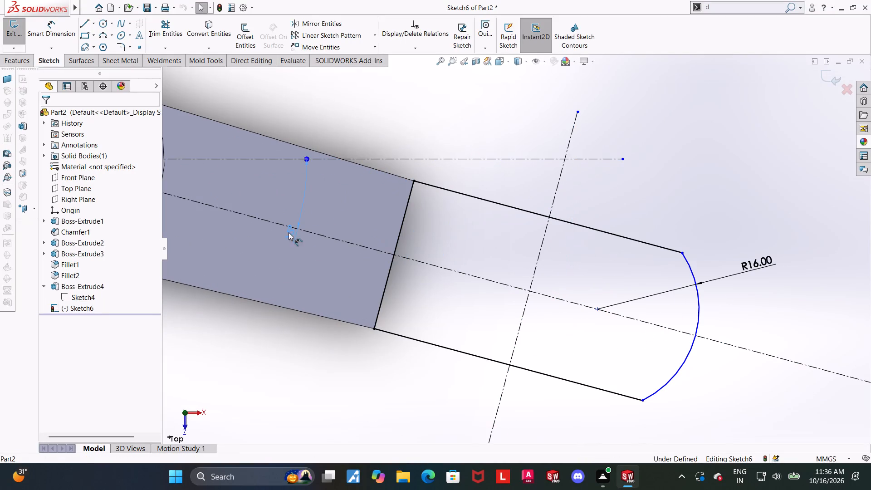
{"action": "left_click_drag", "start_coordinate": [289, 232], "coordinate": [261, 225]}
{"action": "key", "text": "Escape"}
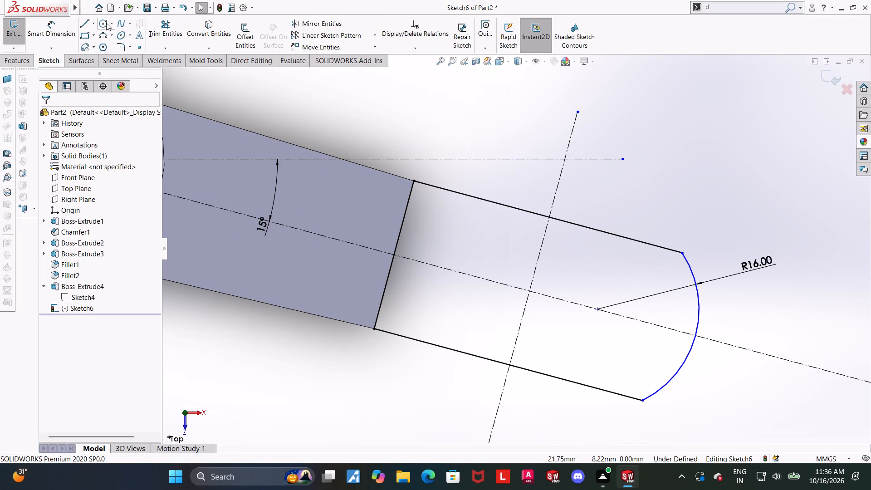
Sketch a circle about 13 mm in diameter on the sloping centerline, close to where the perpendicular centerline crosses it.
{"action": "left_click", "coordinate": [103, 22]}
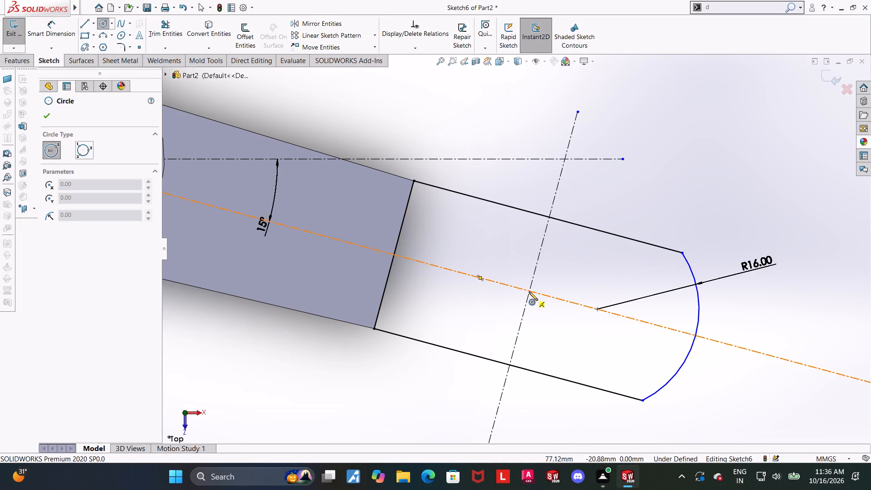
{"action": "left_click", "coordinate": [534, 292]}
{"action": "left_click", "coordinate": [566, 265]}
{"action": "key", "text": "Escape"}
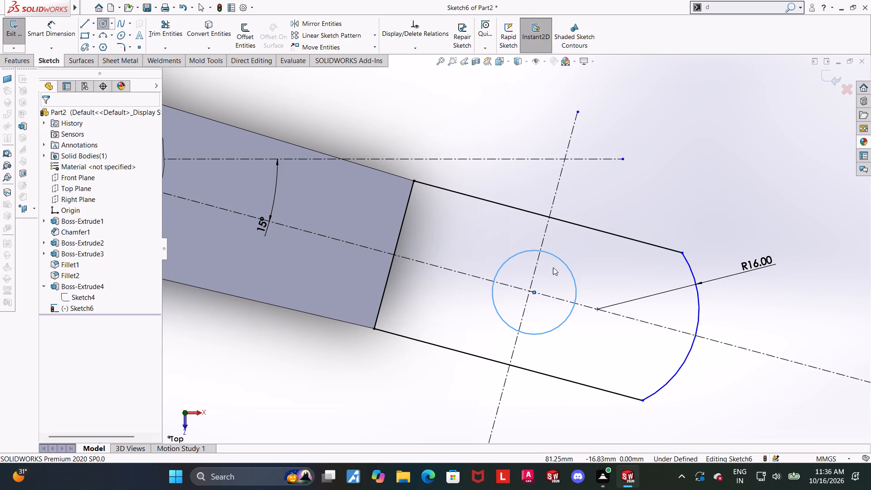
Make the circle's center coincident with the centerline that crosses the sloping centerline.
{"action": "left_click", "coordinate": [533, 293]}
{"action": "left_click", "coordinate": [533, 277], "text": "ctrl"}
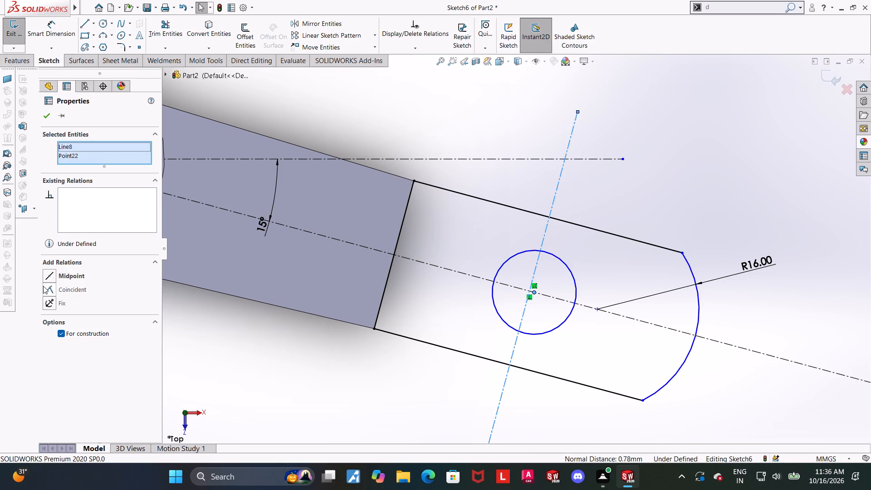
{"action": "left_click", "coordinate": [53, 288]}
{"action": "key", "text": "Escape"}
Dimension the circle's diameter to 11 mm.
{"action": "scroll", "coordinate": [533, 318], "scroll_direction": "up", "scroll_amount": 2}
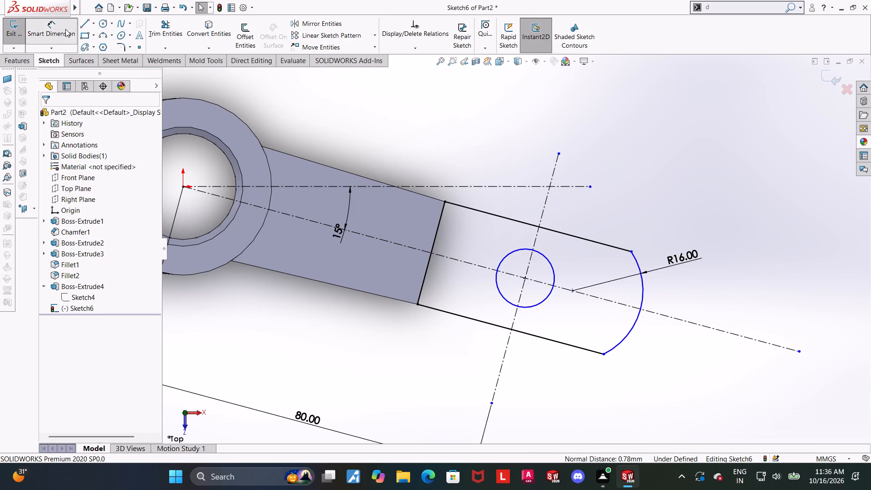
{"action": "left_click", "coordinate": [65, 29]}
{"action": "scroll", "coordinate": [332, 199], "scroll_direction": "up", "scroll_amount": 1}
{"action": "scroll", "coordinate": [573, 290], "scroll_direction": "down", "scroll_amount": 1}
{"action": "left_click", "coordinate": [491, 289]}
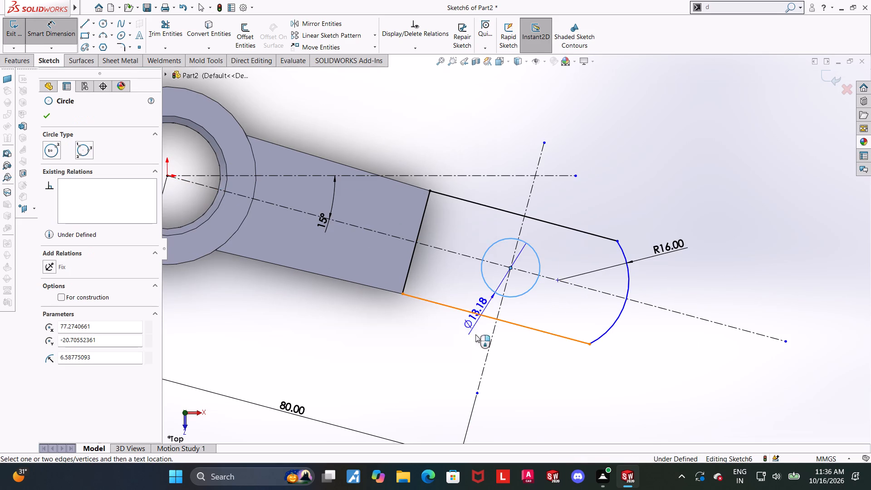
{"action": "left_click", "coordinate": [470, 344]}
{"action": "type", "text": "11"}
{"action": "key", "text": "Return"}
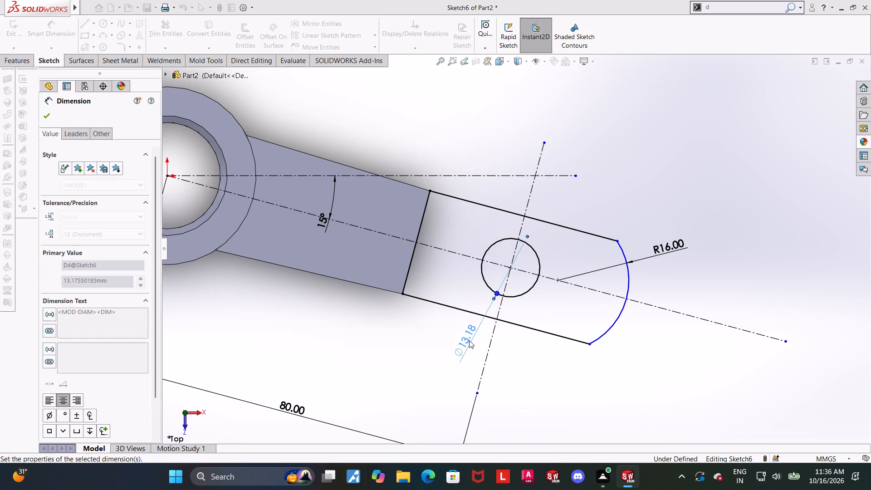
{"action": "key", "text": "Escape"}
{"action": "key", "text": "Escape"}
Sketch two lines from the circle's opposite sides at the sloping centerline up to the extension's upper edge line.
{"action": "scroll", "coordinate": [634, 213], "scroll_direction": "down", "scroll_amount": 2}
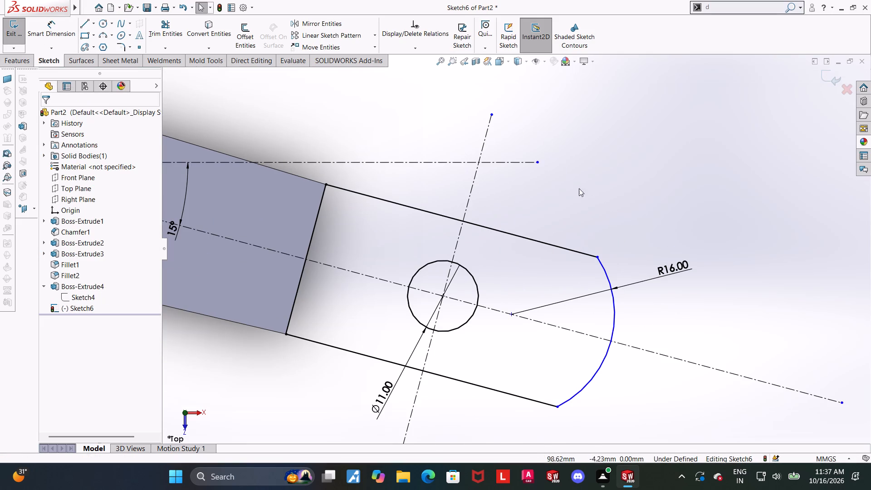
{"action": "left_click", "coordinate": [86, 25]}
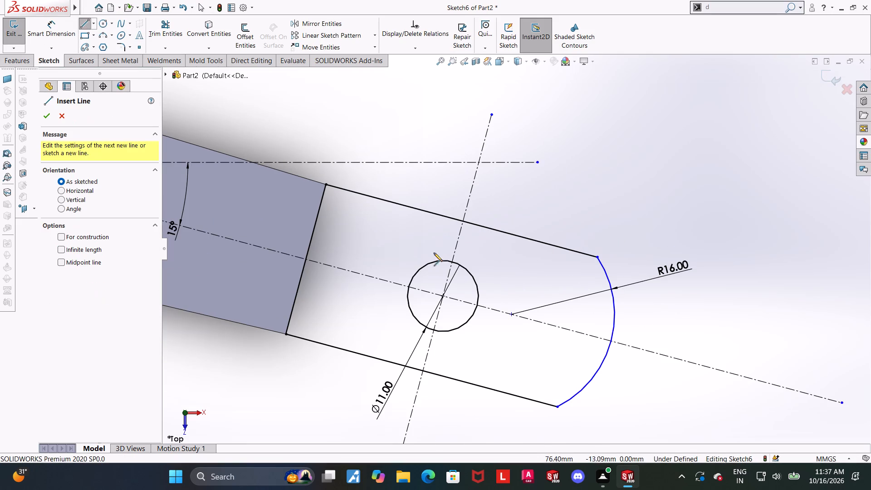
{"action": "left_click", "coordinate": [409, 286]}
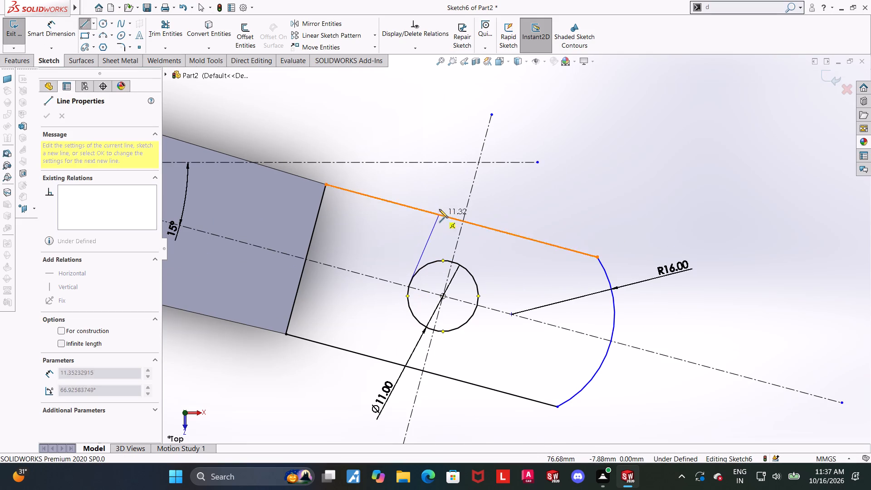
{"action": "left_click", "coordinate": [429, 211]}
{"action": "key", "text": "Escape"}
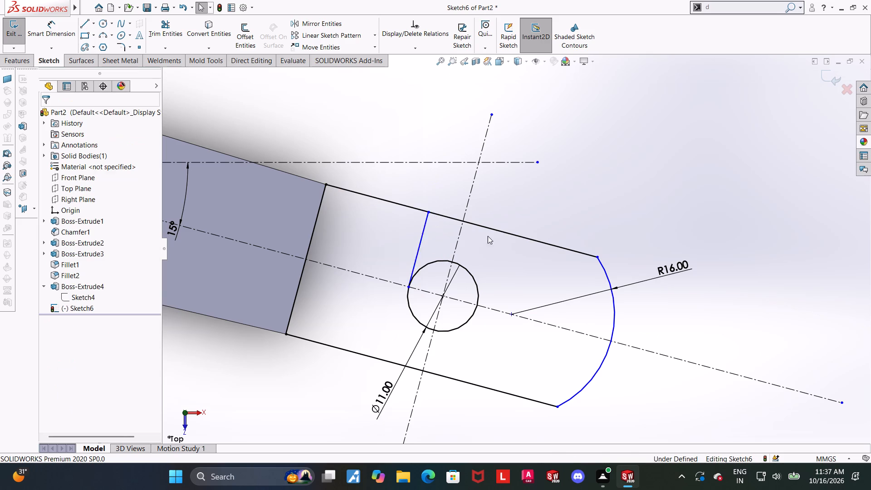
{"action": "key", "text": "Escape"}
{"action": "key", "text": "Escape"}
{"action": "left_click", "coordinate": [91, 25]}
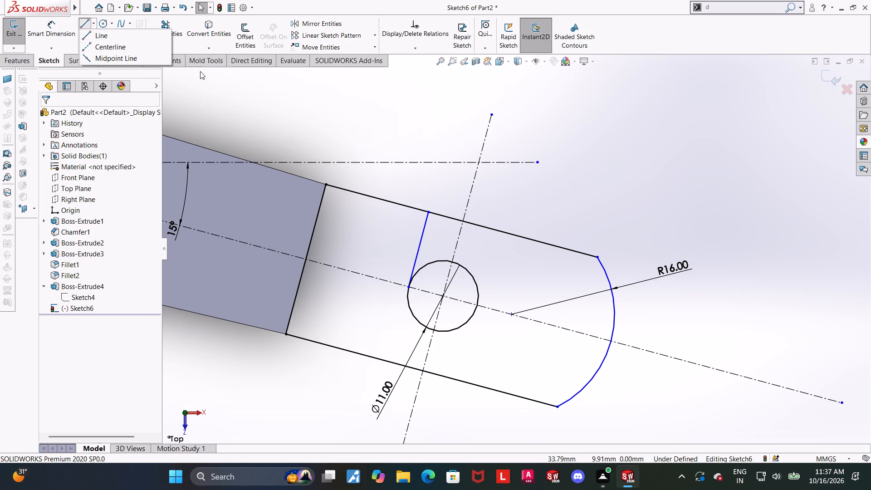
{"action": "left_click", "coordinate": [83, 21]}
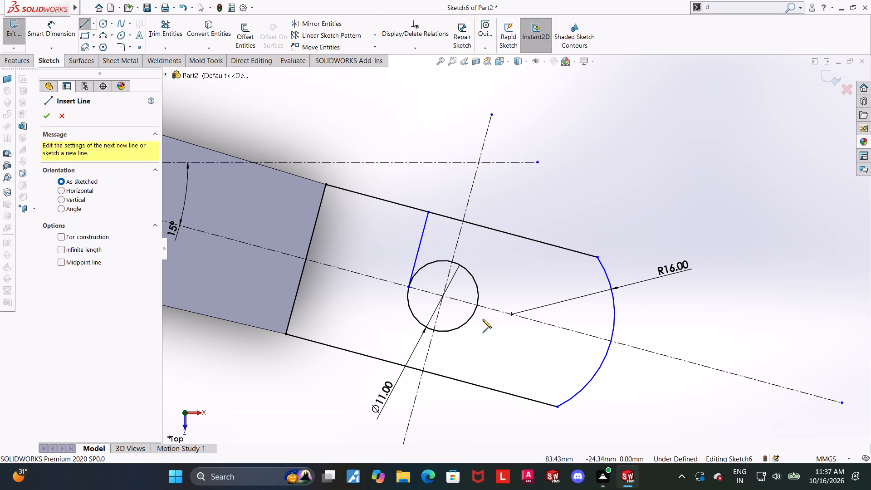
{"action": "left_click", "coordinate": [476, 304]}
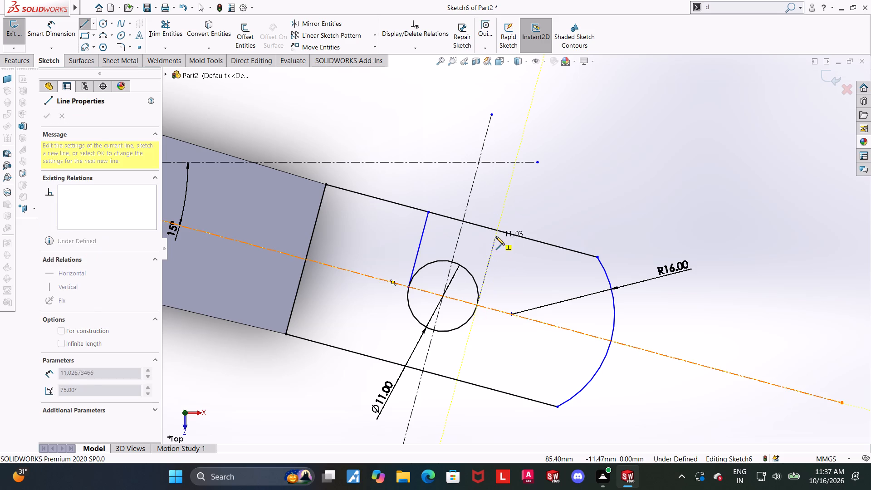
{"action": "left_click", "coordinate": [499, 230]}
{"action": "key", "text": "Escape"}
{"action": "key", "text": "Escape"}
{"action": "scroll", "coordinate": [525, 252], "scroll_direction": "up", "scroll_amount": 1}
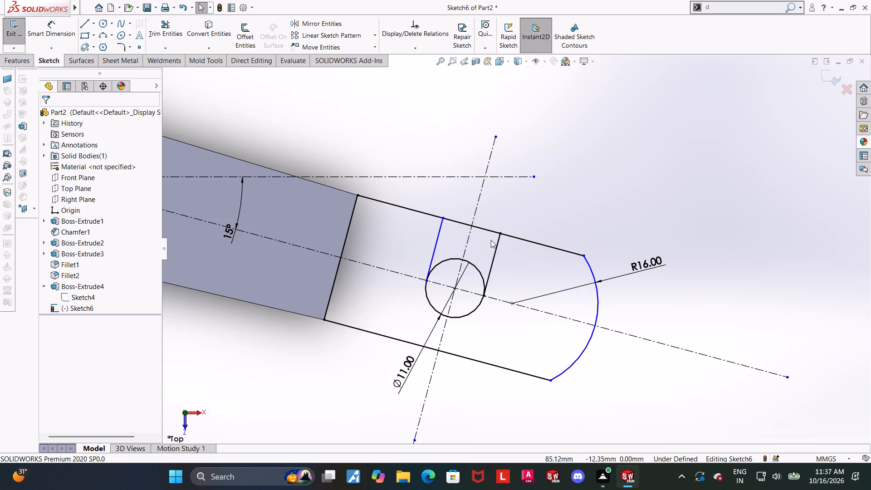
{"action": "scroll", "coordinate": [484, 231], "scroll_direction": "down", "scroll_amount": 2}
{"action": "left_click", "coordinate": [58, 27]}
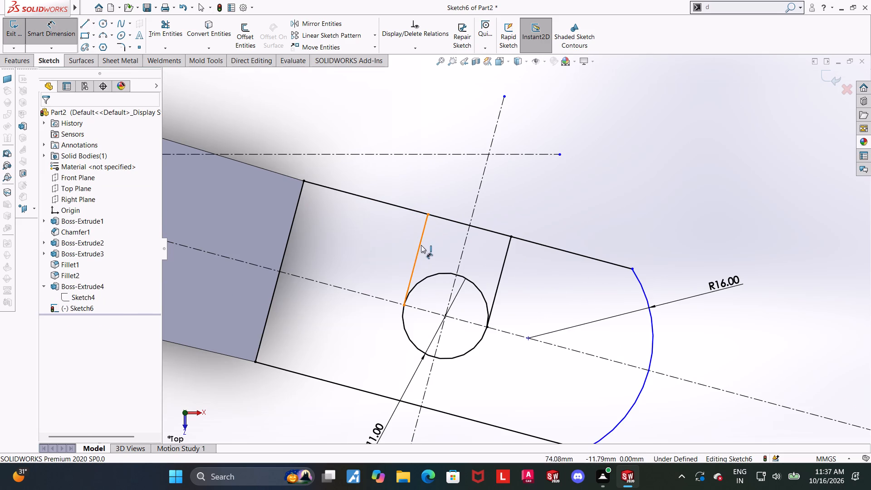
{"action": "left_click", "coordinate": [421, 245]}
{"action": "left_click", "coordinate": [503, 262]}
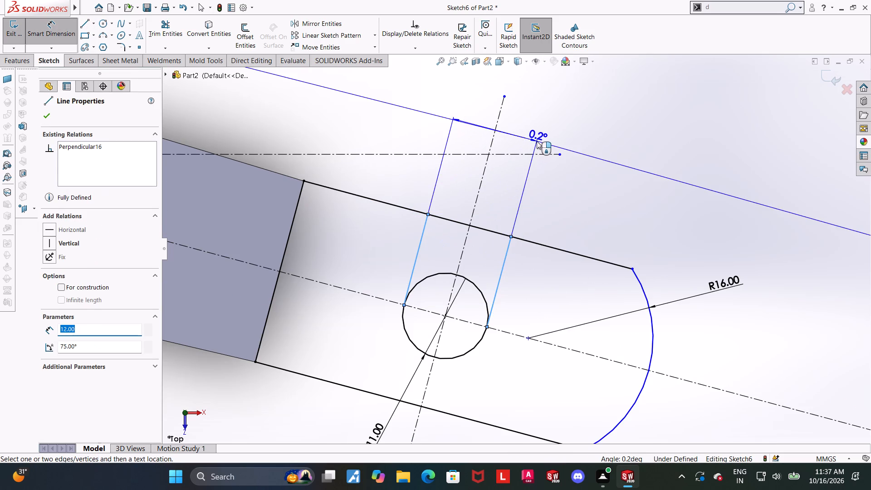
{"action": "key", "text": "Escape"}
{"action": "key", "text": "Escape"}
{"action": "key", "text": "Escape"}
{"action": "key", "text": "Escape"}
Make the two slot side lines symmetric about the centerline through the circle's center.
{"action": "left_click", "coordinate": [424, 231], "text": "ctrl"}
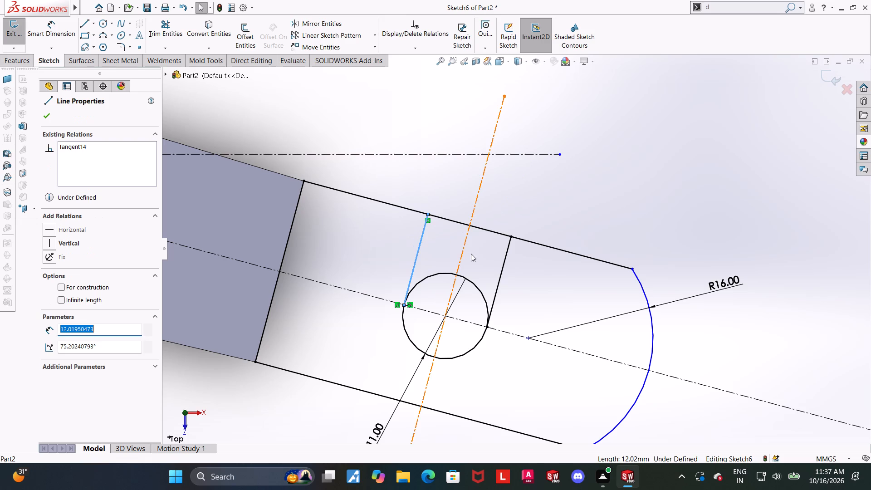
{"action": "left_click", "coordinate": [461, 248], "text": "ctrl"}
{"action": "left_click", "coordinate": [463, 248], "text": "ctrl"}
{"action": "left_click", "coordinate": [500, 268], "text": "ctrl"}
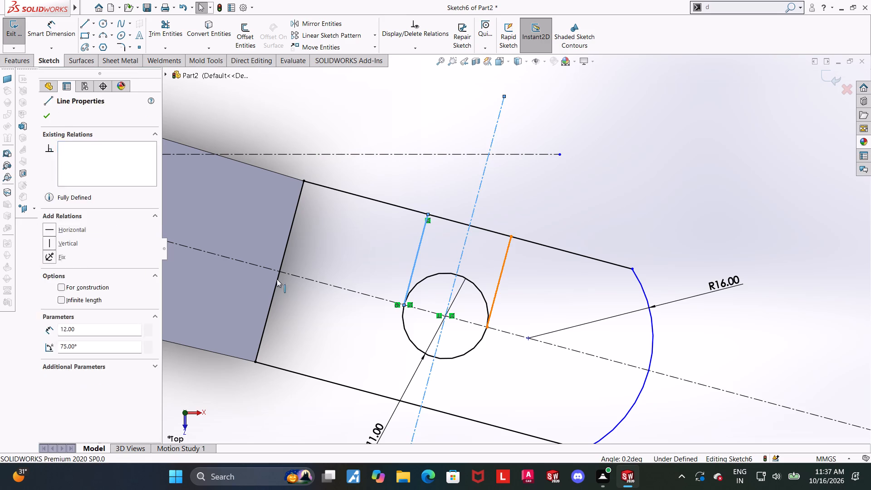
{"action": "left_click", "coordinate": [53, 328]}
{"action": "scroll", "coordinate": [479, 300], "scroll_direction": "up", "scroll_amount": 2}
{"action": "left_click", "coordinate": [637, 195]}
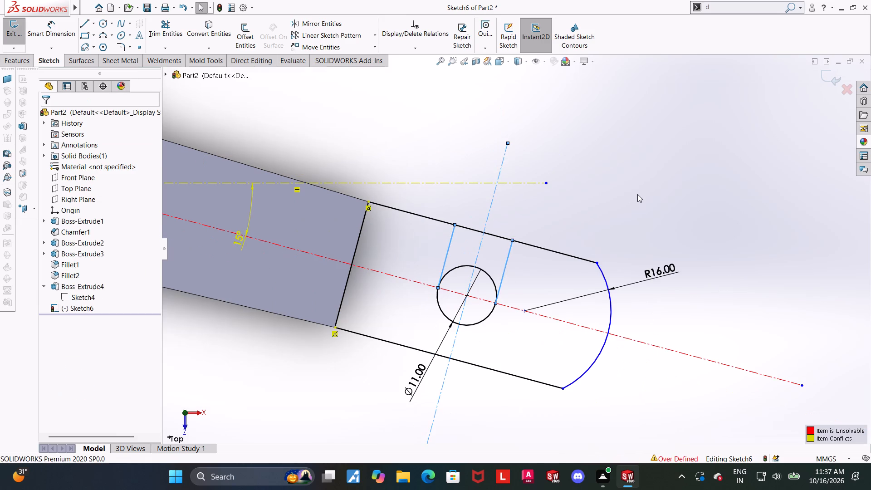
Delete the 15° angle dimension between the horizontal and sloping centerlines.
{"action": "scroll", "coordinate": [665, 259], "scroll_direction": "down", "scroll_amount": 1}
{"action": "scroll", "coordinate": [408, 293], "scroll_direction": "up", "scroll_amount": 1}
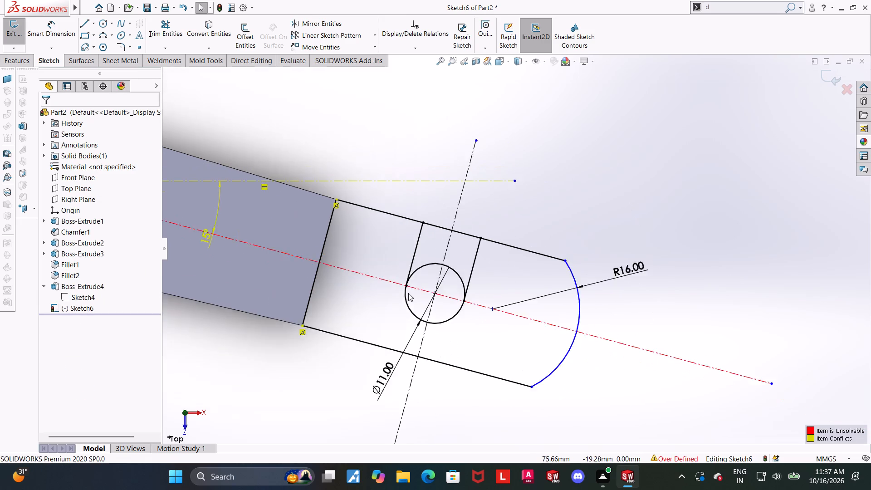
{"action": "scroll", "coordinate": [408, 293], "scroll_direction": "up", "scroll_amount": 1}
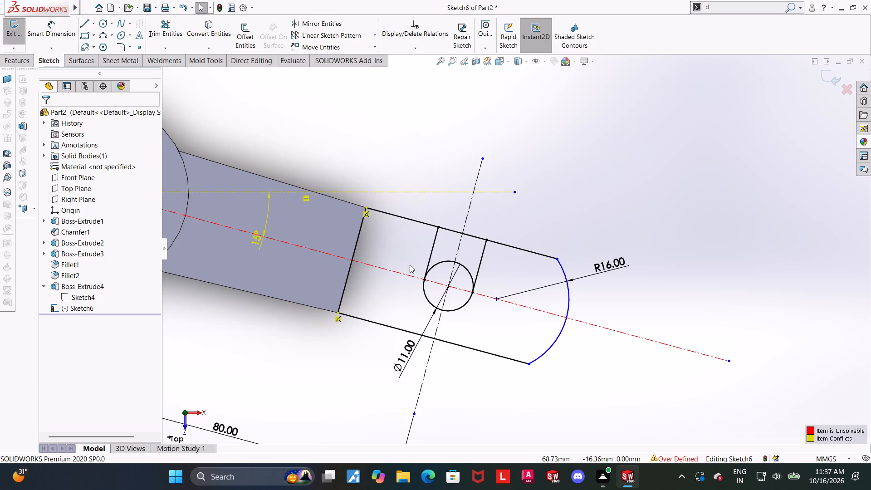
{"action": "scroll", "coordinate": [434, 229], "scroll_direction": "up", "scroll_amount": 1}
{"action": "scroll", "coordinate": [434, 229], "scroll_direction": "down", "scroll_amount": 2}
{"action": "scroll", "coordinate": [410, 251], "scroll_direction": "up", "scroll_amount": 2}
{"action": "scroll", "coordinate": [432, 291], "scroll_direction": "down", "scroll_amount": 2}
{"action": "scroll", "coordinate": [460, 287], "scroll_direction": "up", "scroll_amount": 4}
{"action": "scroll", "coordinate": [420, 202], "scroll_direction": "down", "scroll_amount": 3}
{"action": "key", "text": "Escape"}
{"action": "left_click", "coordinate": [417, 274]}
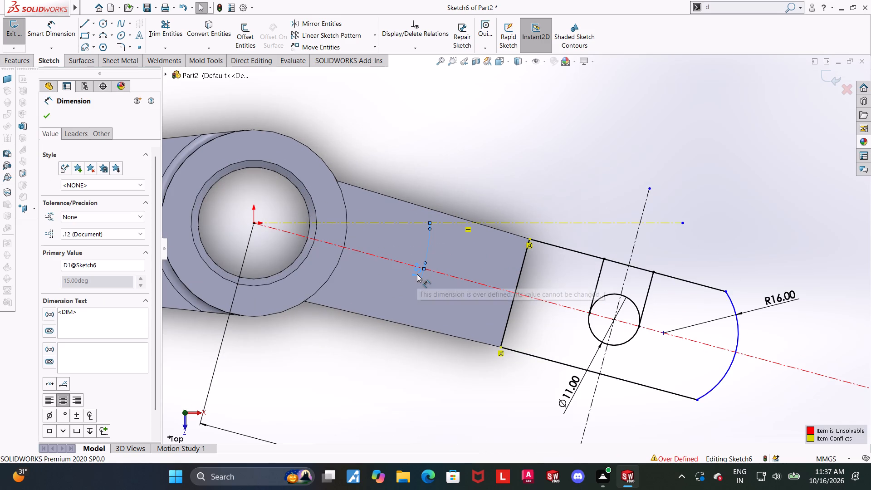
{"action": "right_click", "coordinate": [417, 274]}
{"action": "left_click", "coordinate": [440, 350]}
{"action": "key", "text": "Escape"}
Trim the circle's upper portion and the upper edge segment between the slot sides to form an open U-shaped slot.
{"action": "scroll", "coordinate": [498, 333], "scroll_direction": "up", "scroll_amount": 2}
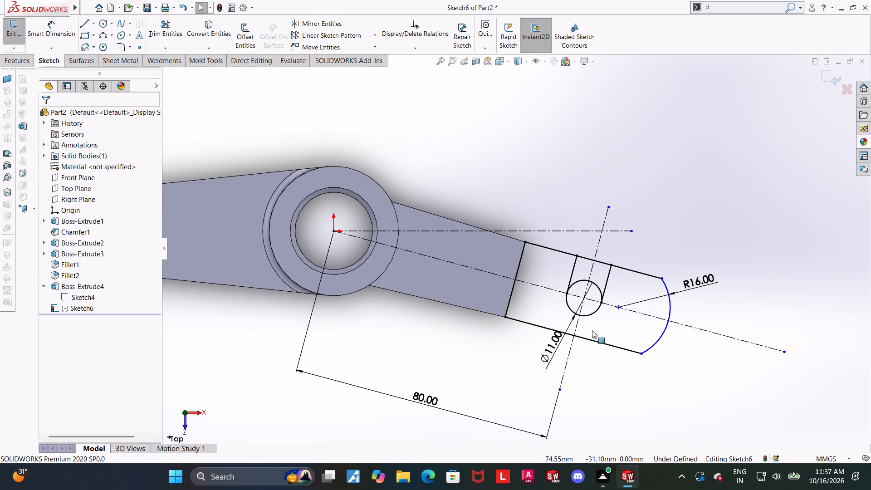
{"action": "scroll", "coordinate": [675, 295], "scroll_direction": "down", "scroll_amount": 2}
{"action": "scroll", "coordinate": [505, 292], "scroll_direction": "down", "scroll_amount": 2}
{"action": "key", "text": "Escape"}
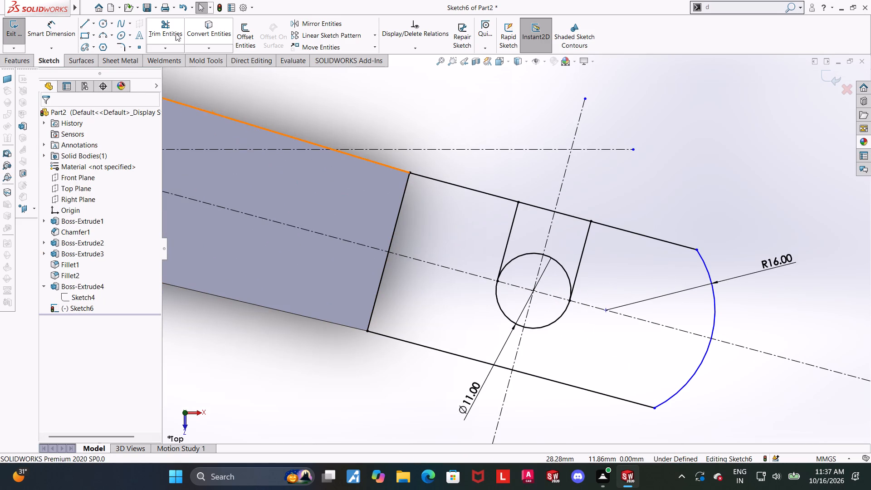
{"action": "left_click", "coordinate": [171, 32]}
{"action": "scroll", "coordinate": [632, 241], "scroll_direction": "down", "scroll_amount": 2}
{"action": "left_click_drag", "start_coordinate": [463, 278], "coordinate": [465, 235]}
{"action": "left_click_drag", "start_coordinate": [507, 301], "coordinate": [538, 249]}
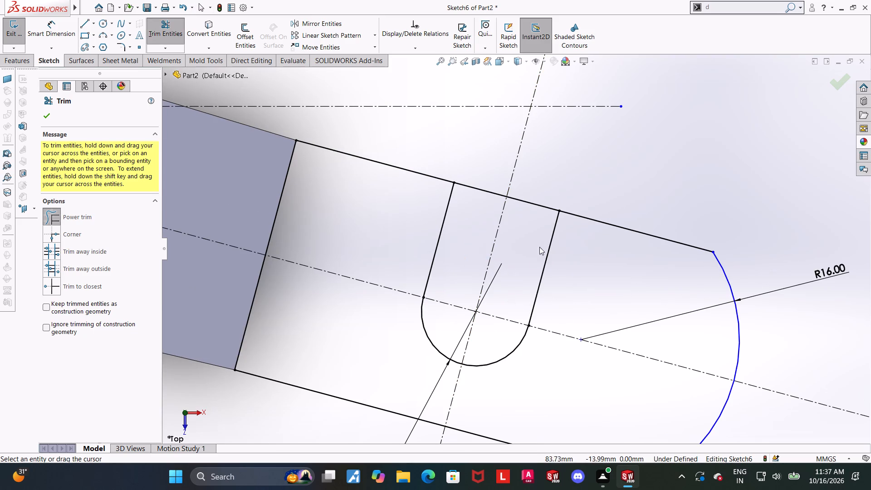
{"action": "left_click_drag", "start_coordinate": [529, 211], "coordinate": [558, 162]}
{"action": "left_click_drag", "start_coordinate": [474, 200], "coordinate": [494, 174]}
{"action": "scroll", "coordinate": [485, 230], "scroll_direction": "up", "scroll_amount": 1}
{"action": "scroll", "coordinate": [484, 232], "scroll_direction": "down", "scroll_amount": 2}
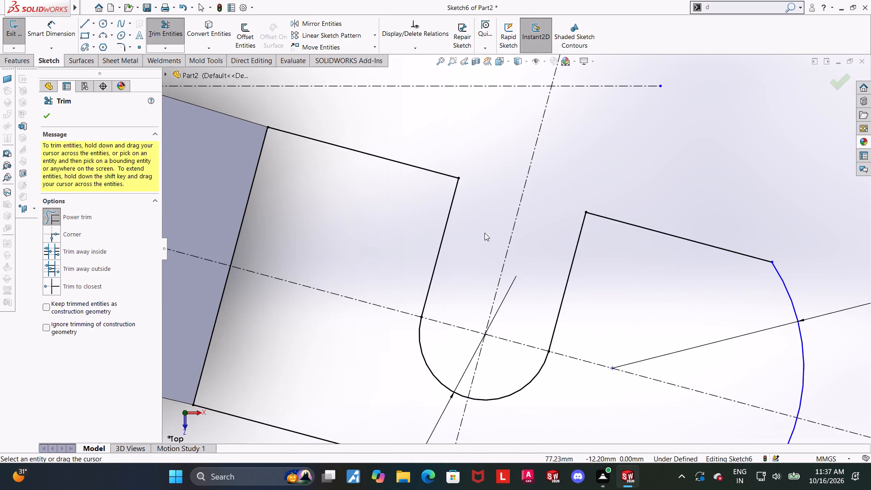
{"action": "scroll", "coordinate": [432, 264], "scroll_direction": "up", "scroll_amount": 3}
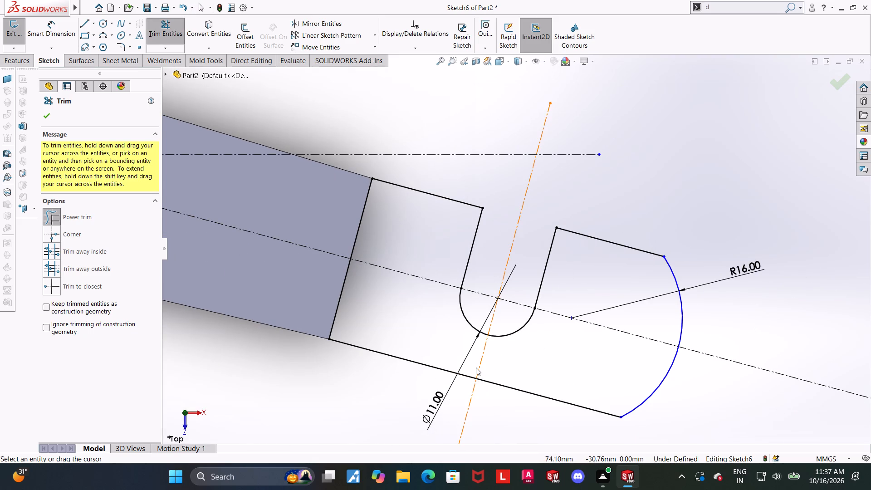
{"action": "key", "text": "Escape"}
Delete the 11 mm diameter dimension from the slot's arc.
{"action": "left_click", "coordinate": [435, 399]}
{"action": "key", "text": "Escape"}
{"action": "key", "text": "Escape"}
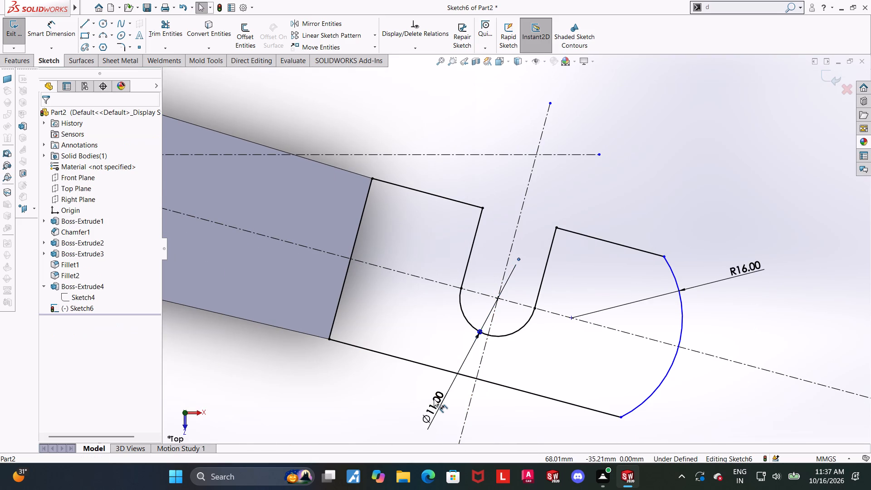
{"action": "key", "text": "Escape"}
{"action": "right_click", "coordinate": [434, 399]}
{"action": "left_click", "coordinate": [463, 369]}
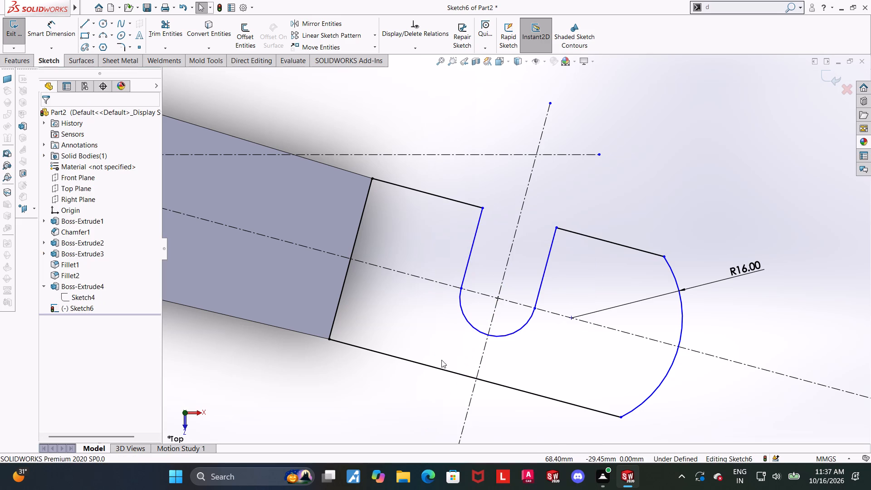
Dimension the slot's width between the two upper endpoints of its opening, placing the dimension above the slot.
{"action": "left_click", "coordinate": [64, 30]}
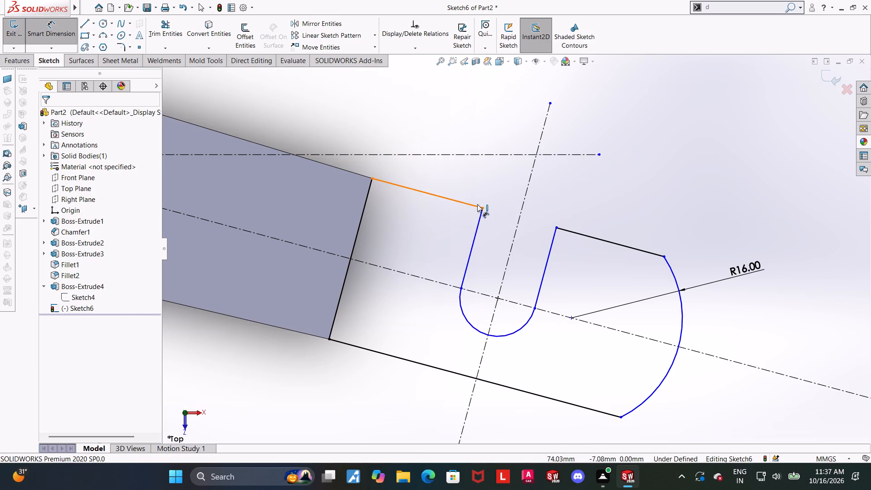
{"action": "left_click", "coordinate": [480, 206]}
{"action": "key", "text": "Escape"}
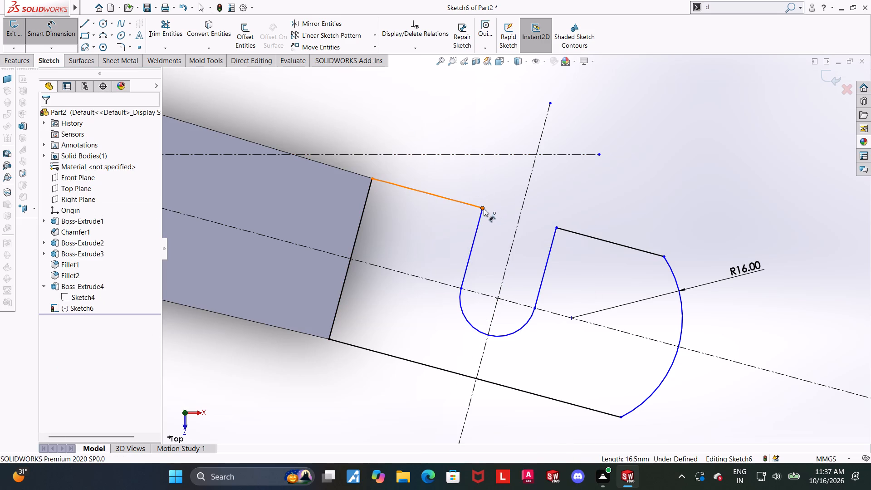
{"action": "left_click", "coordinate": [484, 208]}
{"action": "left_click", "coordinate": [557, 228]}
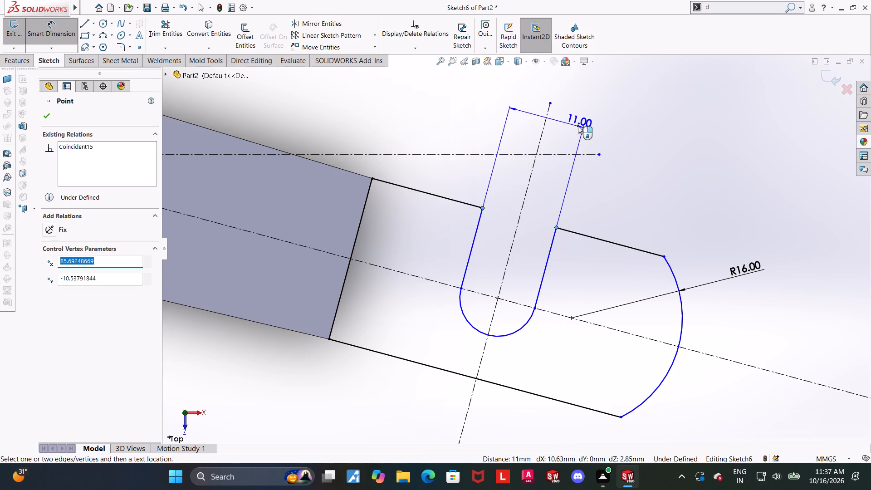
{"action": "left_click", "coordinate": [576, 125]}
{"action": "key", "text": "Escape"}
{"action": "key", "text": "Escape"}
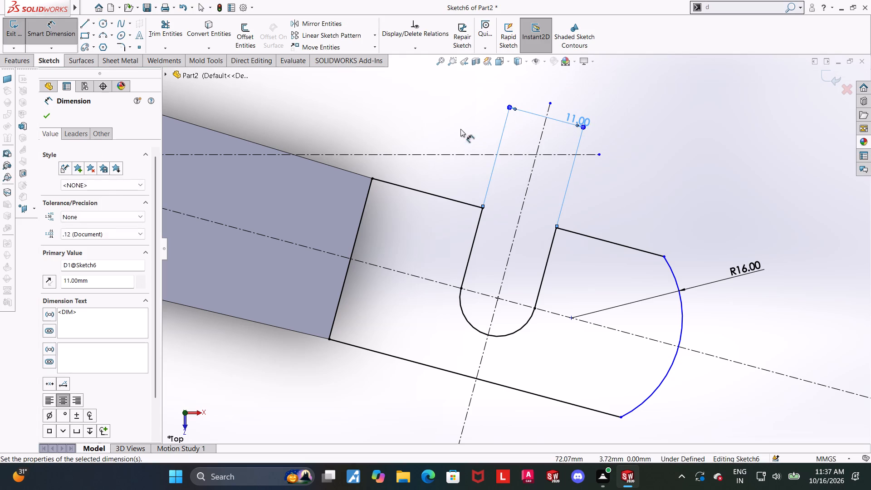
{"action": "key", "text": "Escape"}
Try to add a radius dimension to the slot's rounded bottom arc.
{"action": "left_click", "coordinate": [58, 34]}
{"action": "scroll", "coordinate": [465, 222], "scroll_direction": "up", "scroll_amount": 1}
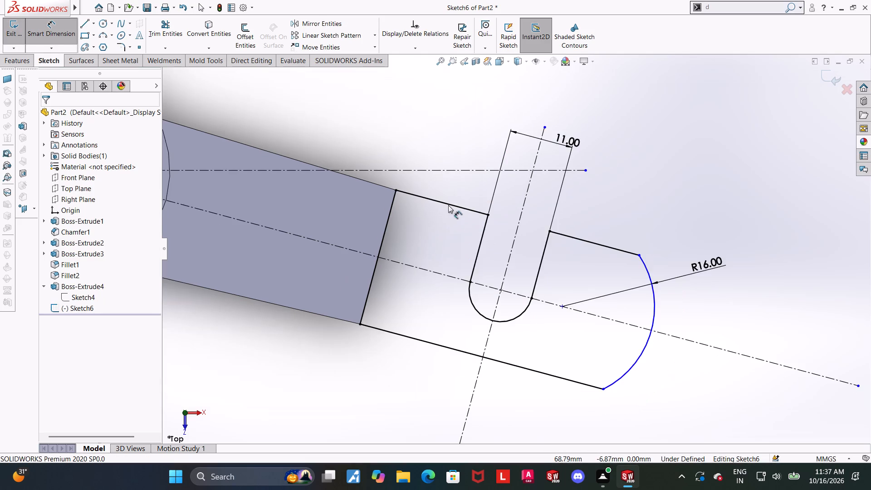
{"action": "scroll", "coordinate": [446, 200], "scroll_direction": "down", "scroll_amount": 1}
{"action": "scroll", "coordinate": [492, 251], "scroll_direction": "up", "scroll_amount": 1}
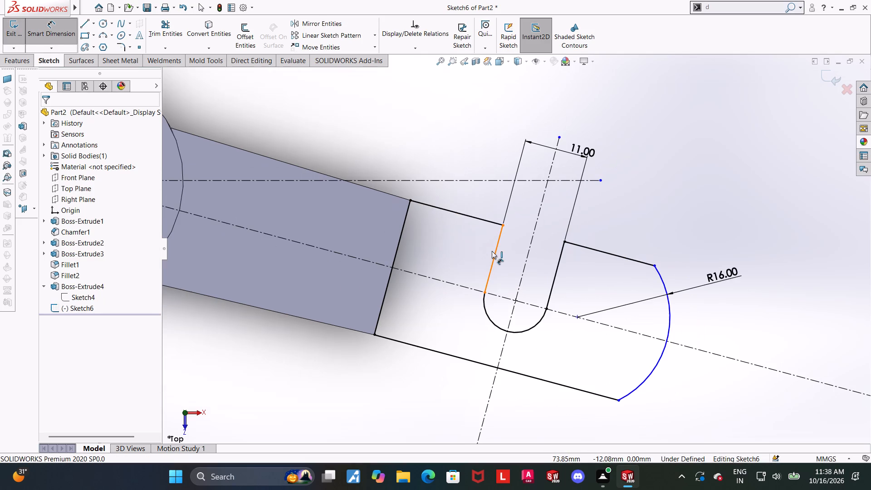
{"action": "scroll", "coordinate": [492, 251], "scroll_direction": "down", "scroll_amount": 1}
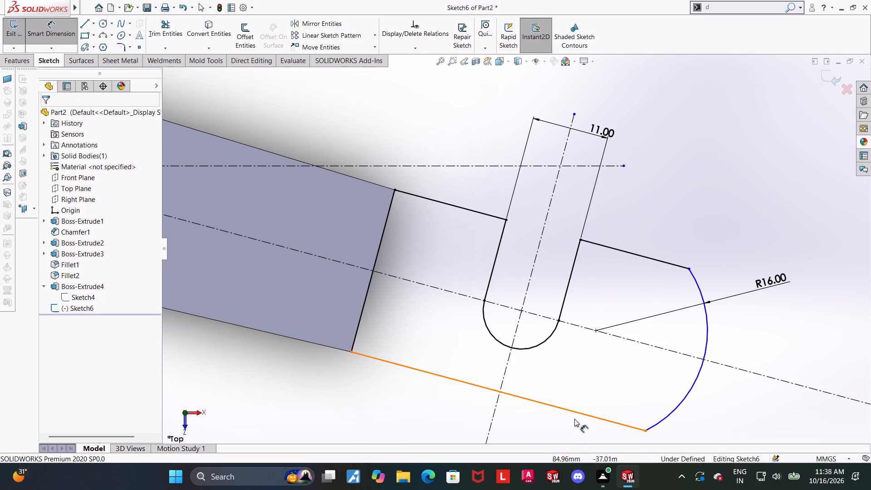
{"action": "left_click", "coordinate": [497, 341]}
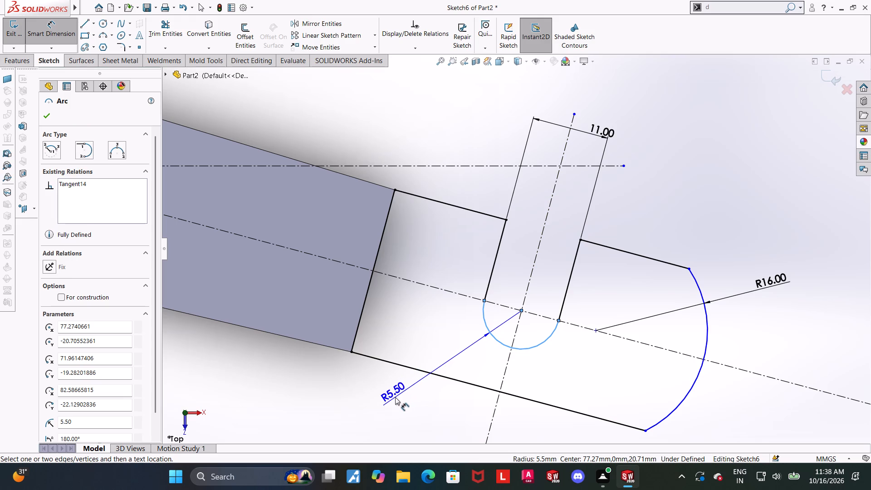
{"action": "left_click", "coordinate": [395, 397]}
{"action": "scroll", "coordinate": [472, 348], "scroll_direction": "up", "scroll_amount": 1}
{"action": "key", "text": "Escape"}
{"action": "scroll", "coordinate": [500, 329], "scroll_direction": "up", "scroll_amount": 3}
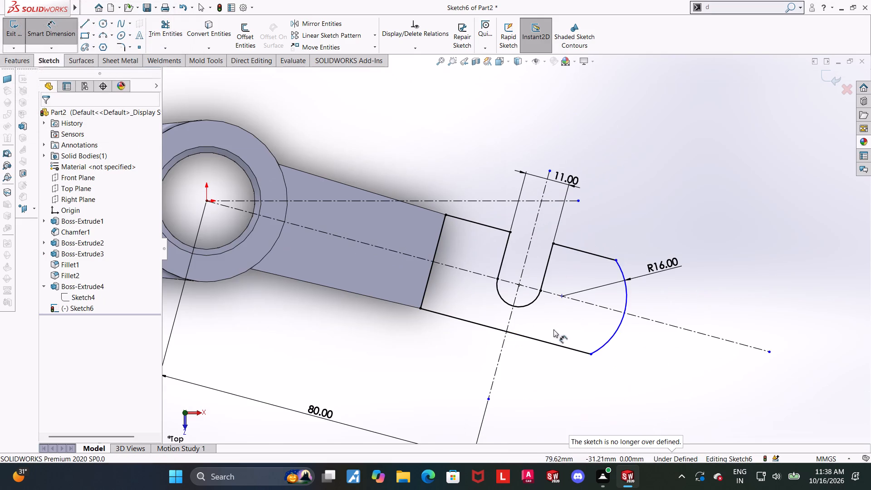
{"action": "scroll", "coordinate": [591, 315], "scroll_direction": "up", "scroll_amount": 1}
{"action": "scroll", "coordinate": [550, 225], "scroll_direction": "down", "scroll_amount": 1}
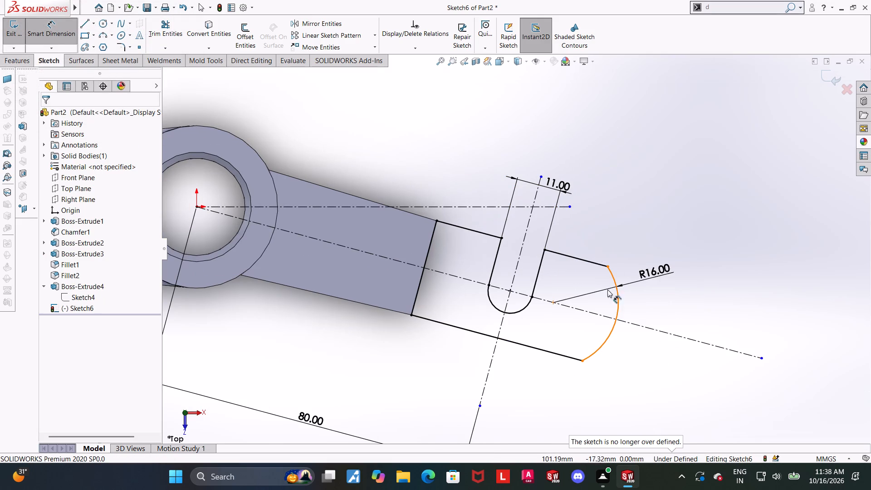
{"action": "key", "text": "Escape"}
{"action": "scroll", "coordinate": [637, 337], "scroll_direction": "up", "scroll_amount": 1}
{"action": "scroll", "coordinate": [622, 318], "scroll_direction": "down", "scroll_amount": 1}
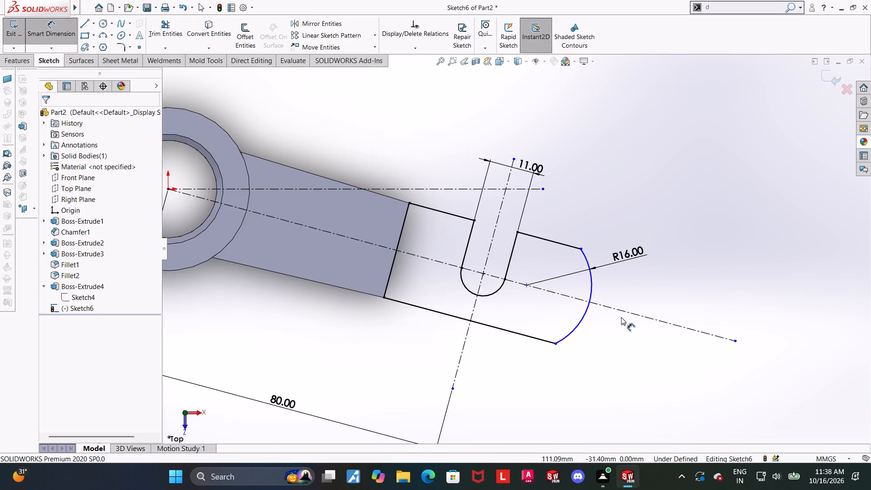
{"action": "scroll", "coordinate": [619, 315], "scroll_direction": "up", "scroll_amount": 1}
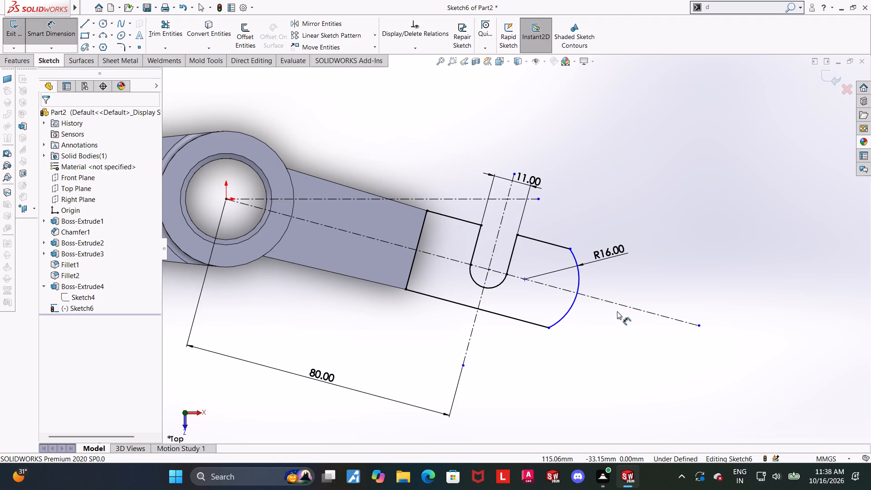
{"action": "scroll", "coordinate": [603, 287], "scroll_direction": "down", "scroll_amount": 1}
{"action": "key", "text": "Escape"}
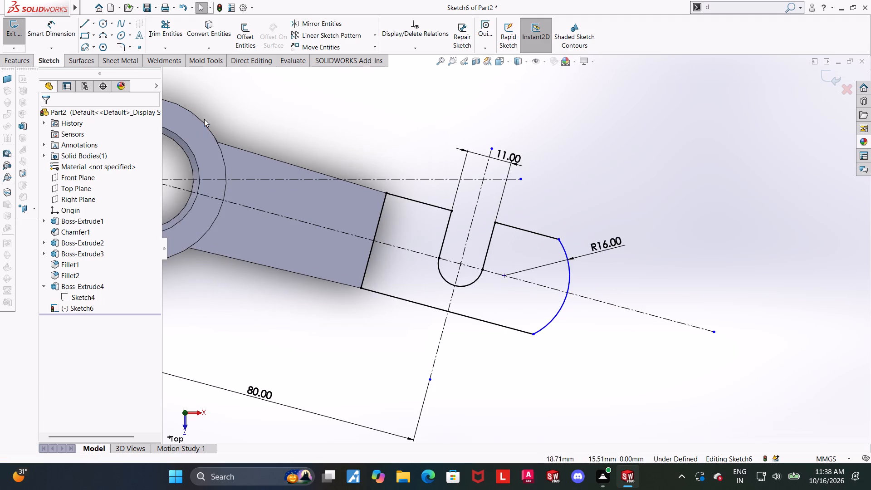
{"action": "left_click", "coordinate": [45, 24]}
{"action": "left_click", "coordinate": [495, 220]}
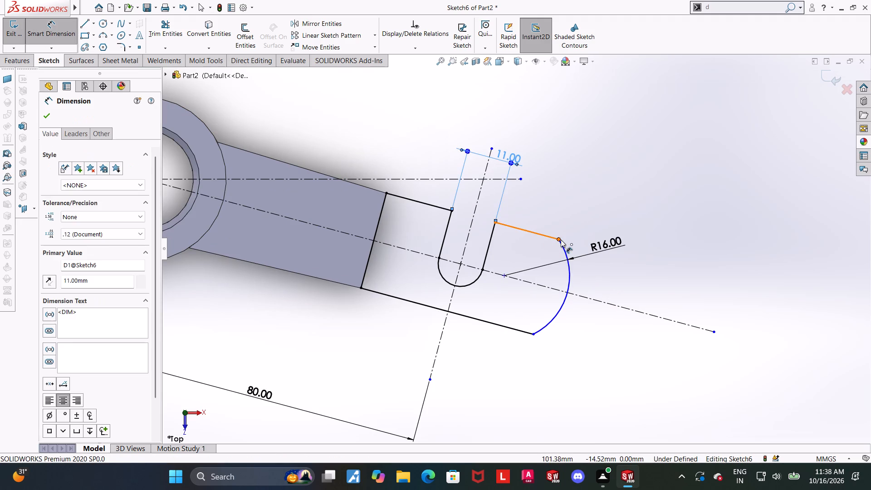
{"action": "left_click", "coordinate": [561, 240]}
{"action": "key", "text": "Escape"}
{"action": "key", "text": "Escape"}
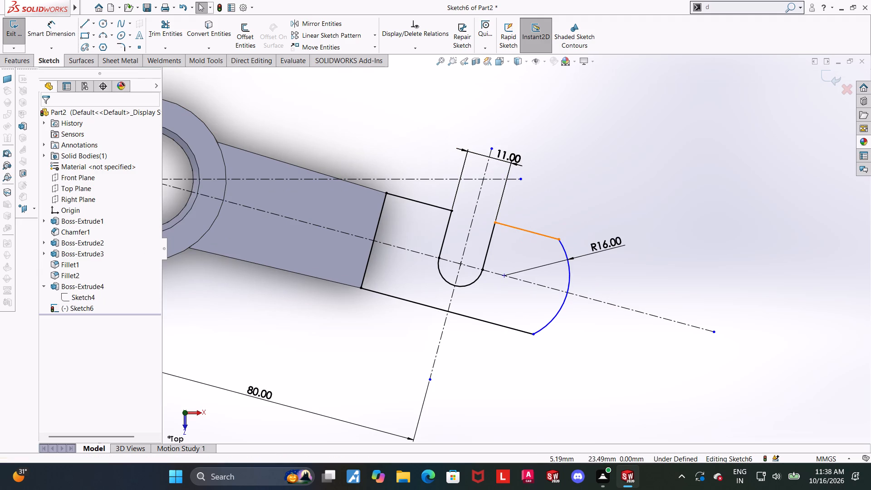
Dimension the distance from the slot's outer side line to the upper endpoint of the R16 arc as 9.5 mm.
{"action": "left_click", "coordinate": [46, 31]}
{"action": "left_click", "coordinate": [494, 234]}
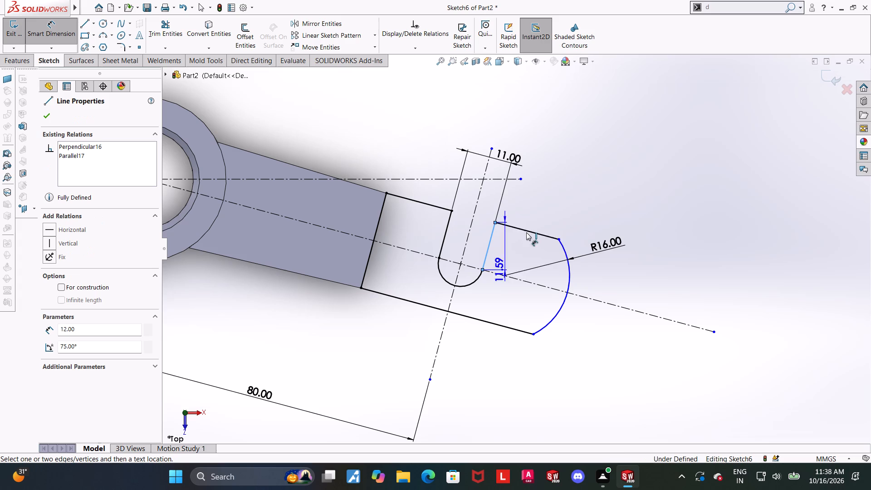
{"action": "left_click", "coordinate": [559, 238]}
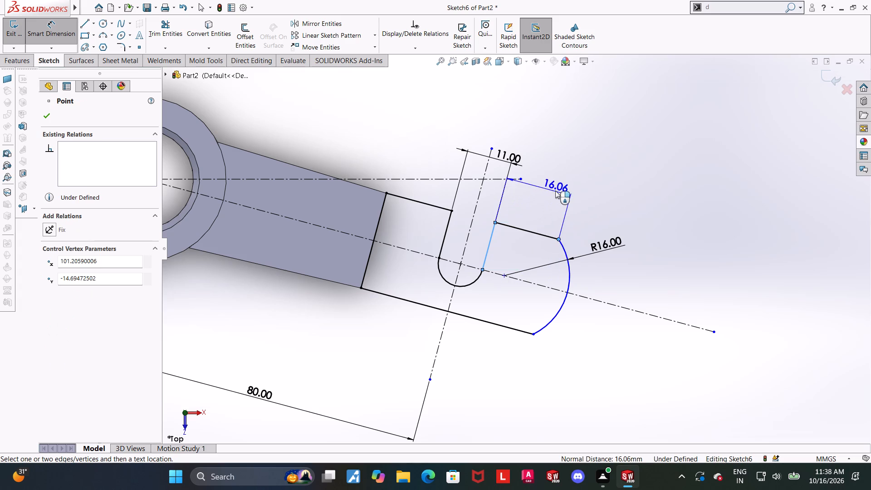
{"action": "left_click", "coordinate": [555, 191]}
{"action": "type", "text": "9."}
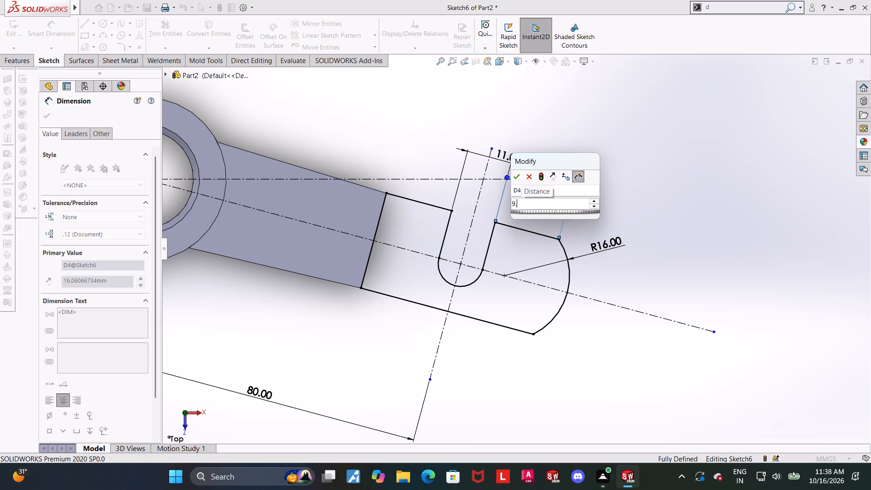
{"action": "key", "text": "5"}
{"action": "key", "text": "Return"}
{"action": "key", "text": "Escape"}
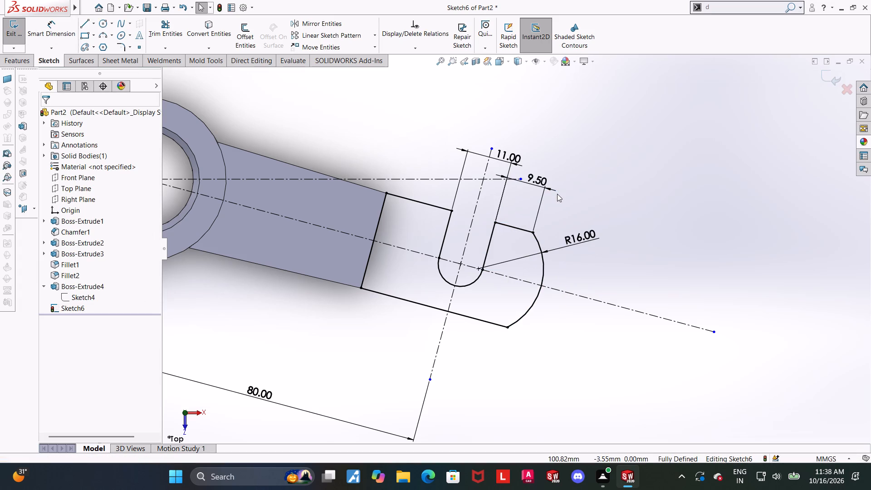
Examine the slotted end sketch against the arm and bushing from several viewing angles.
{"action": "scroll", "coordinate": [508, 214], "scroll_direction": "up", "scroll_amount": 1}
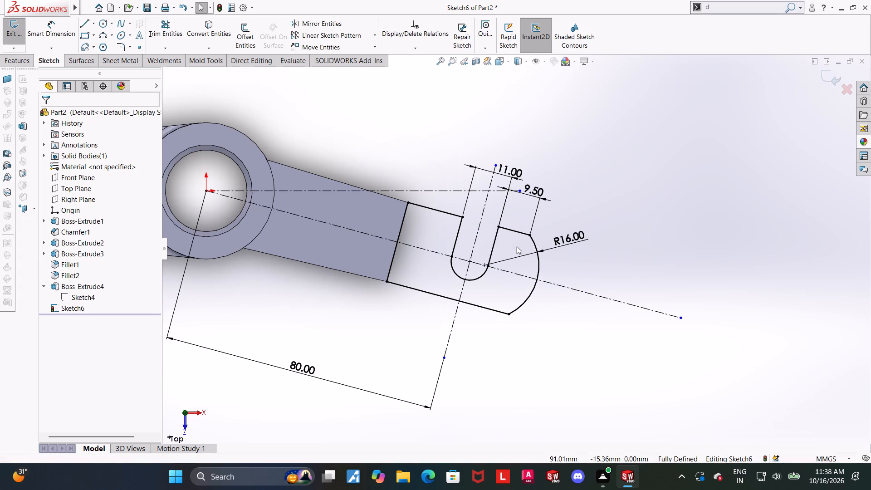
{"action": "scroll", "coordinate": [515, 253], "scroll_direction": "down", "scroll_amount": 1}
{"action": "scroll", "coordinate": [519, 265], "scroll_direction": "up", "scroll_amount": 1}
{"action": "scroll", "coordinate": [590, 286], "scroll_direction": "up", "scroll_amount": 1}
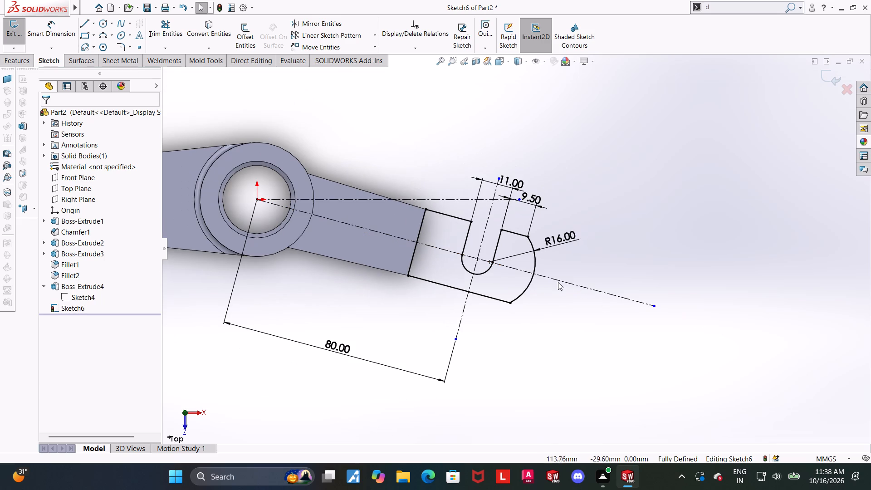
{"action": "scroll", "coordinate": [464, 257], "scroll_direction": "down", "scroll_amount": 2}
{"action": "scroll", "coordinate": [462, 259], "scroll_direction": "up", "scroll_amount": 2}
{"action": "middle_click_drag", "start_coordinate": [459, 268], "coordinate": [465, 175]}
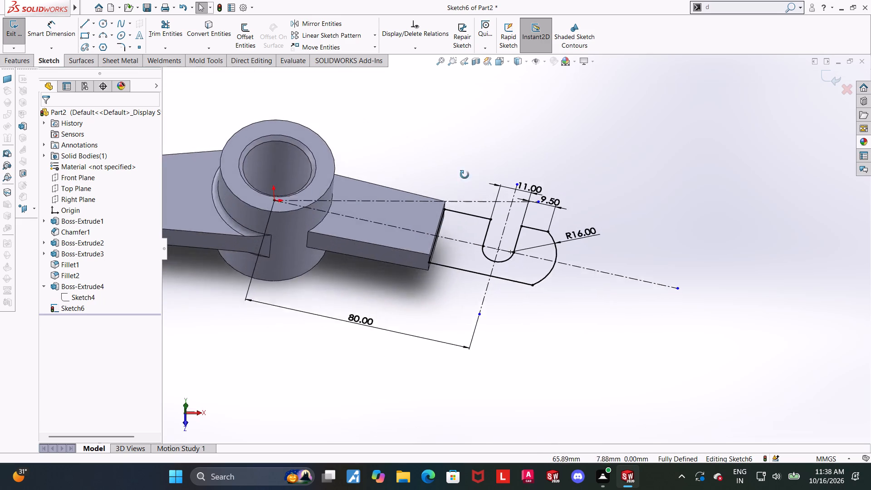
{"action": "middle_click_drag", "start_coordinate": [465, 175], "coordinate": [463, 209]}
{"action": "scroll", "coordinate": [461, 248], "scroll_direction": "up", "scroll_amount": 1}
{"action": "middle_click_drag", "start_coordinate": [465, 265], "coordinate": [462, 187]}
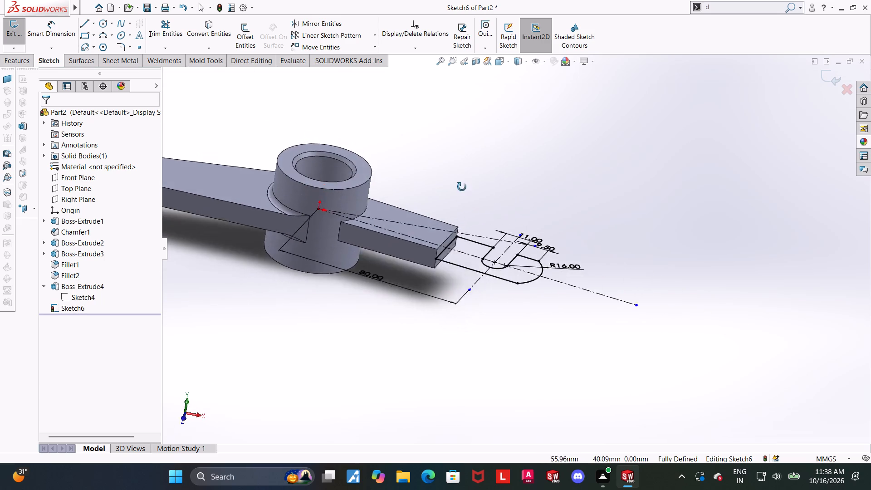
{"action": "middle_click_drag", "start_coordinate": [462, 187], "coordinate": [481, 236]}
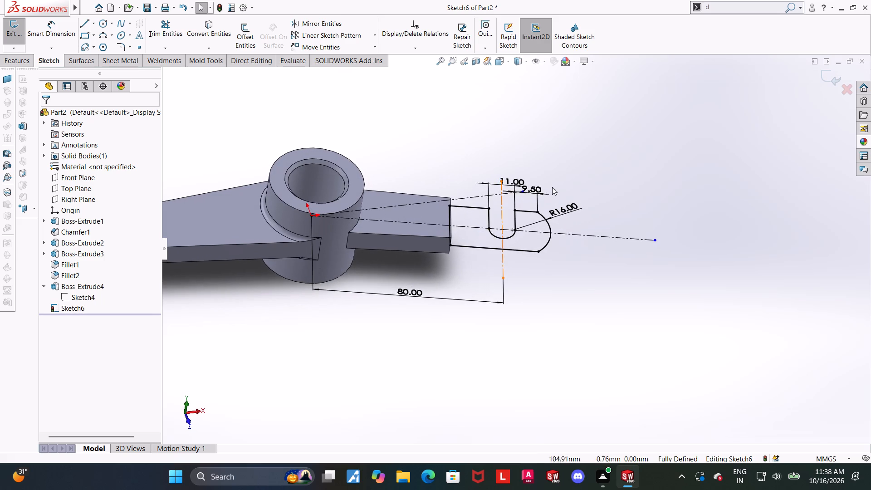
{"action": "scroll", "coordinate": [546, 190], "scroll_direction": "down", "scroll_amount": 2}
{"action": "middle_click_drag", "start_coordinate": [670, 204], "coordinate": [657, 273]}
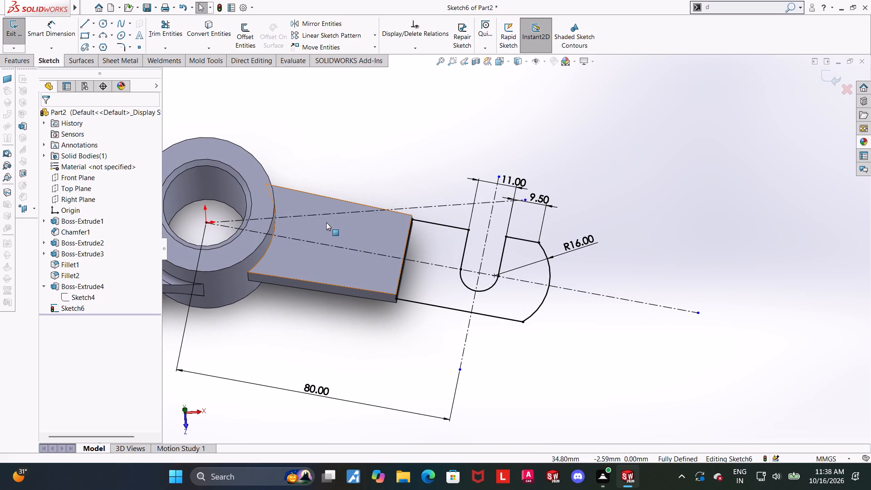
{"action": "scroll", "coordinate": [326, 222], "scroll_direction": "down", "scroll_amount": 1}
{"action": "middle_click_drag", "start_coordinate": [341, 265], "coordinate": [348, 278]}
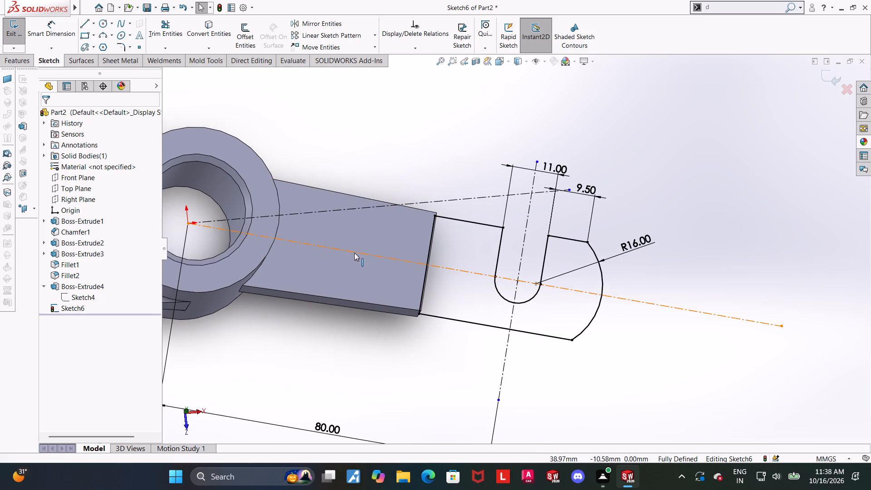
{"action": "scroll", "coordinate": [354, 253], "scroll_direction": "down", "scroll_amount": 2}
{"action": "middle_click_drag", "start_coordinate": [333, 255], "coordinate": [326, 285]}
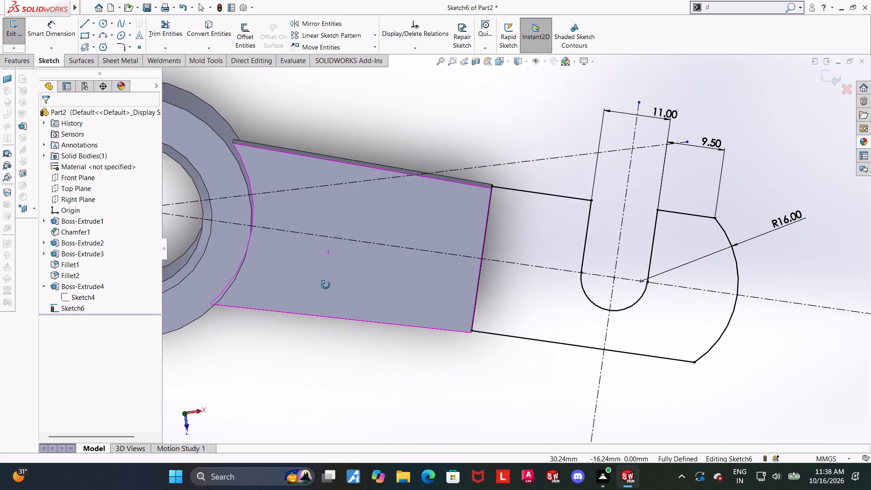
{"action": "middle_click_drag", "start_coordinate": [326, 285], "coordinate": [333, 273]}
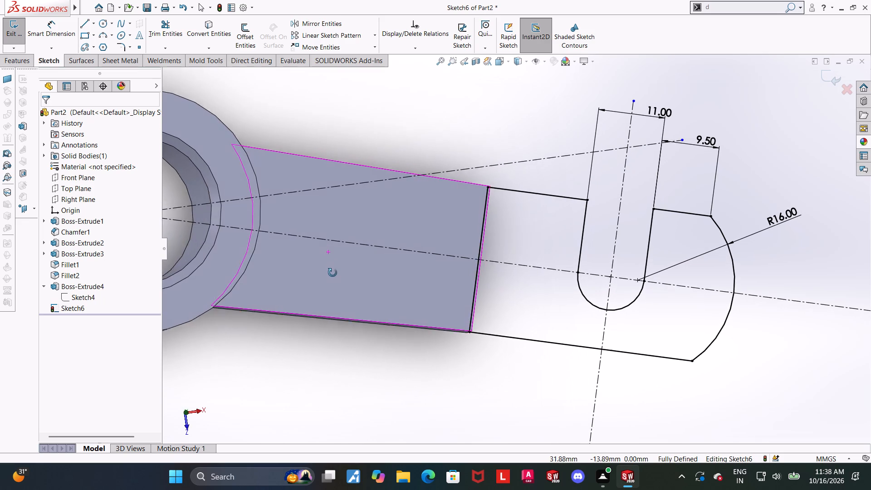
{"action": "middle_click_drag", "start_coordinate": [333, 273], "coordinate": [308, 265]}
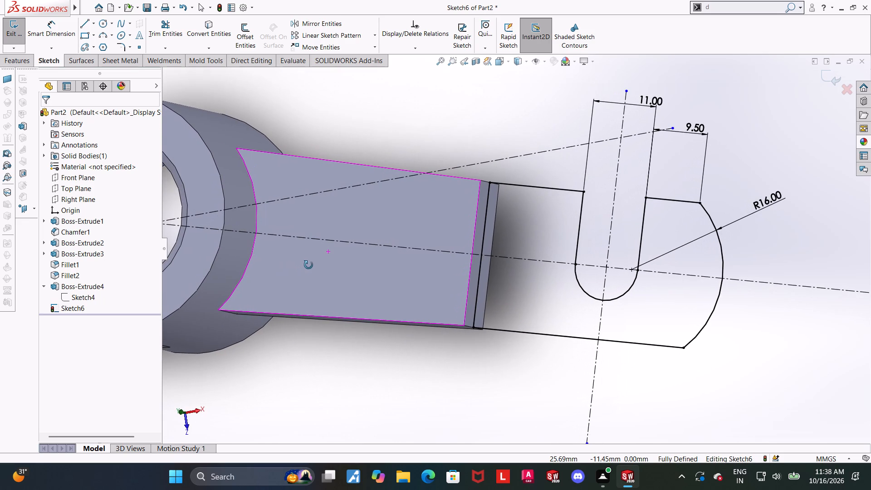
{"action": "middle_click_drag", "start_coordinate": [308, 265], "coordinate": [308, 265]}
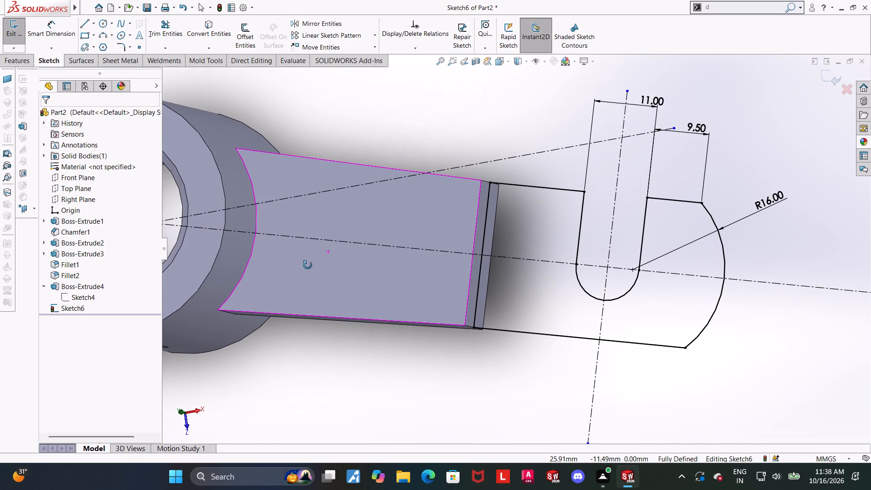
{"action": "middle_click_drag", "start_coordinate": [308, 265], "coordinate": [305, 260]}
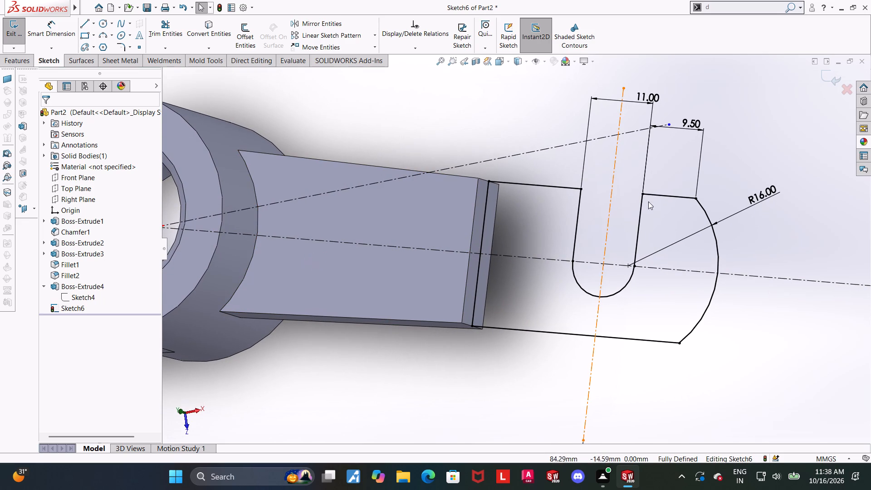
Close the slotted end sketch and extrude it 24 mm as a Mid Plane boss merged with the second arm.
{"action": "left_click", "coordinate": [822, 80]}
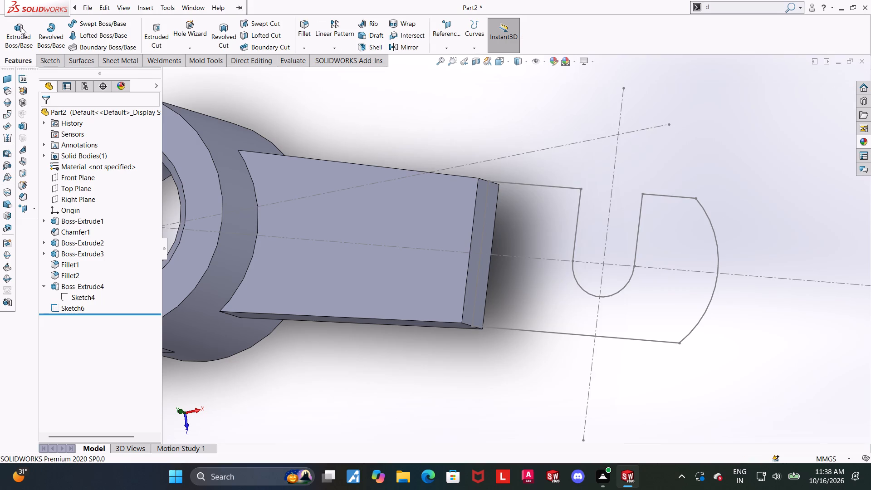
{"action": "left_click", "coordinate": [21, 30]}
{"action": "left_click", "coordinate": [166, 74]}
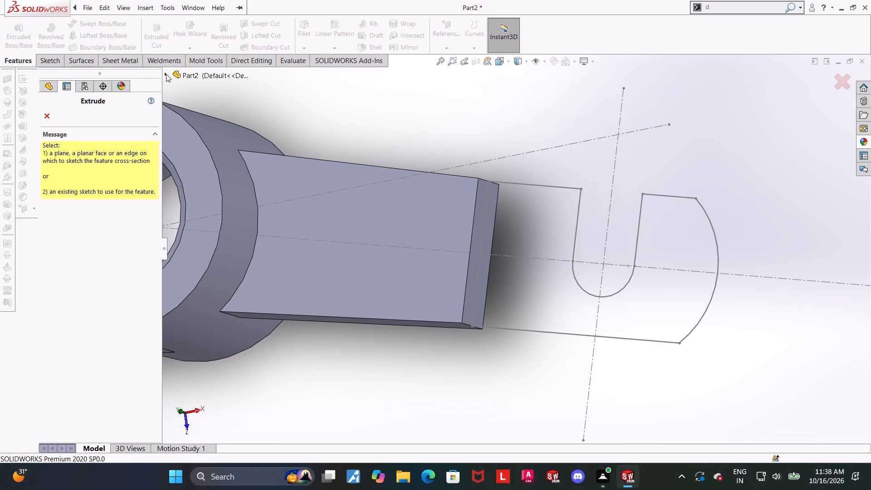
{"action": "left_click", "coordinate": [197, 261]}
{"action": "scroll", "coordinate": [372, 251], "scroll_direction": "up", "scroll_amount": 3}
{"action": "middle_click_drag", "start_coordinate": [427, 289], "coordinate": [426, 278]}
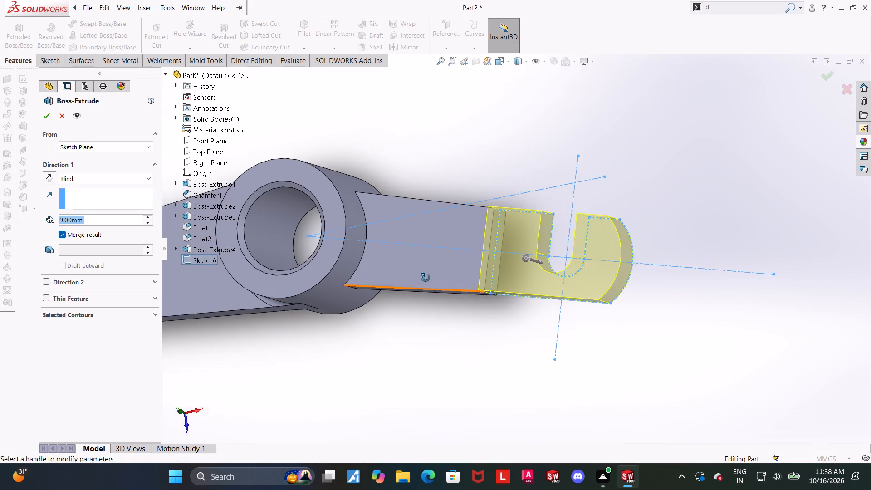
{"action": "middle_click_drag", "start_coordinate": [426, 278], "coordinate": [426, 178]}
{"action": "left_click", "coordinate": [88, 181]}
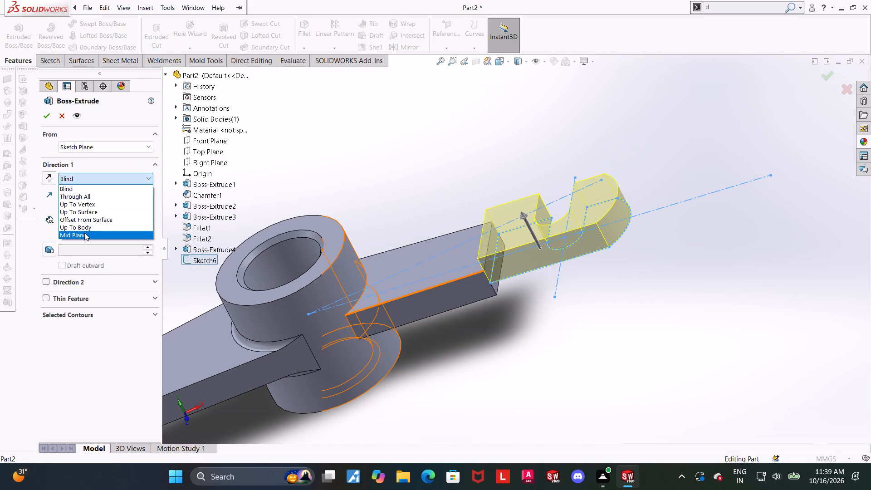
{"action": "left_click", "coordinate": [84, 233]}
{"action": "scroll", "coordinate": [365, 312], "scroll_direction": "up", "scroll_amount": 1}
{"action": "scroll", "coordinate": [369, 317], "scroll_direction": "down", "scroll_amount": 1}
{"action": "middle_click_drag", "start_coordinate": [324, 335], "coordinate": [318, 343]}
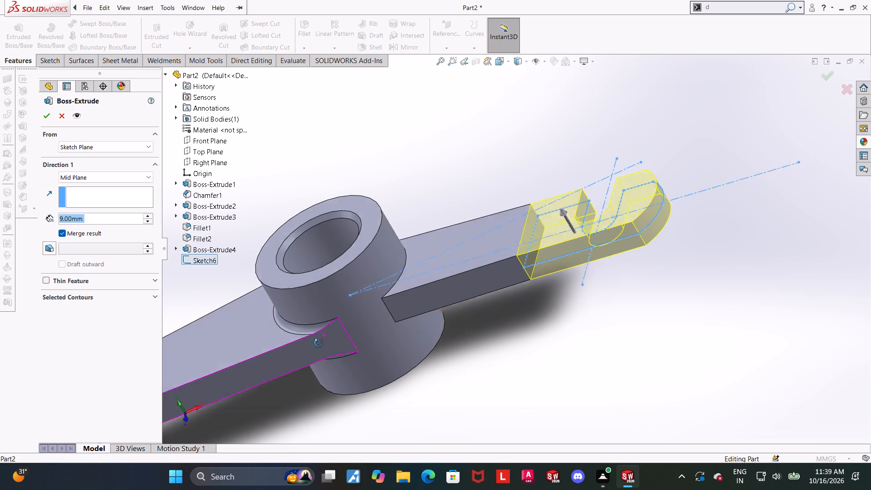
{"action": "middle_click_drag", "start_coordinate": [318, 343], "coordinate": [350, 318]}
{"action": "left_click", "coordinate": [98, 217]}
{"action": "left_click_drag", "start_coordinate": [98, 217], "coordinate": [36, 224]}
{"action": "left_click_drag", "start_coordinate": [97, 217], "coordinate": [0, 218]}
{"action": "type", "text": "24"}
{"action": "key", "text": "Return"}
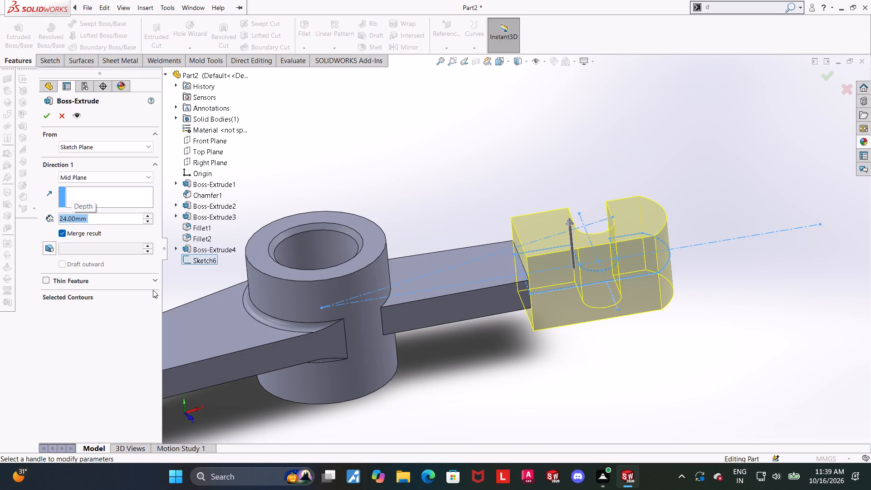
{"action": "left_click", "coordinate": [44, 115]}
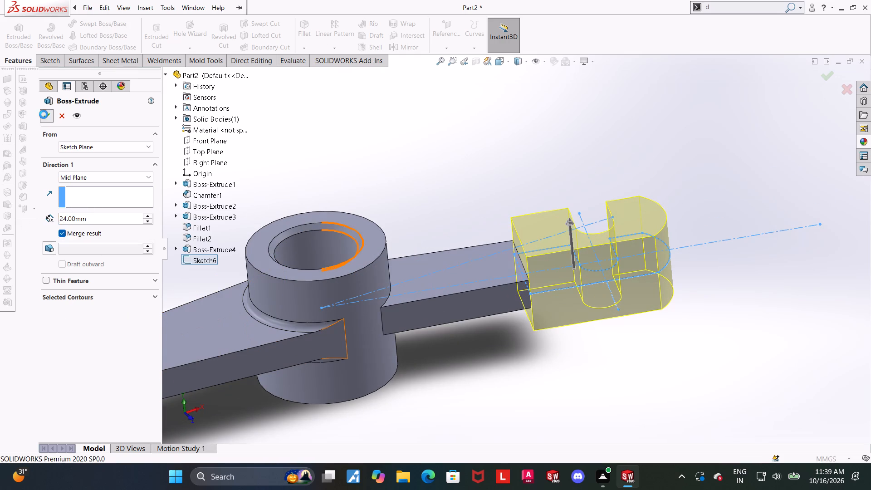
{"action": "scroll", "coordinate": [466, 340], "scroll_direction": "up", "scroll_amount": 3}
{"action": "scroll", "coordinate": [554, 351], "scroll_direction": "up", "scroll_amount": 2}
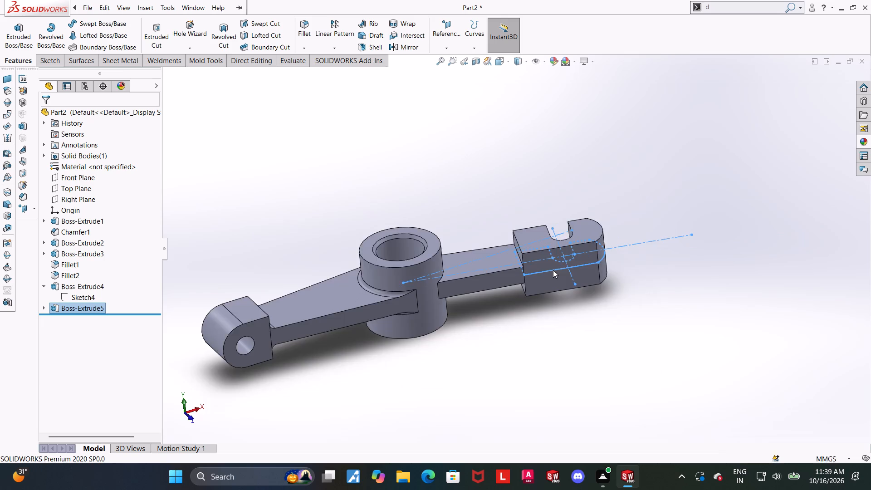
Start a new sketch on the flat side face of the slotted end block.
{"action": "middle_click_drag", "start_coordinate": [553, 257], "coordinate": [503, 300]}
{"action": "left_click", "coordinate": [630, 370]}
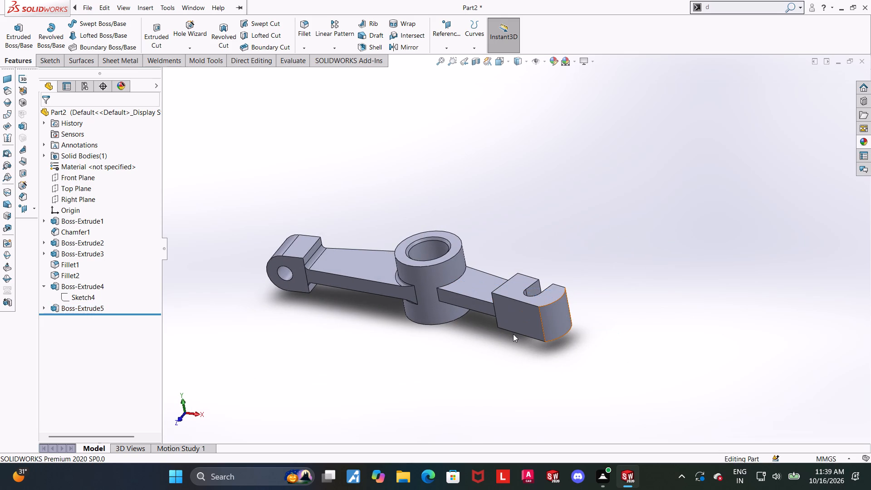
{"action": "scroll", "coordinate": [516, 332], "scroll_direction": "down", "scroll_amount": 1}
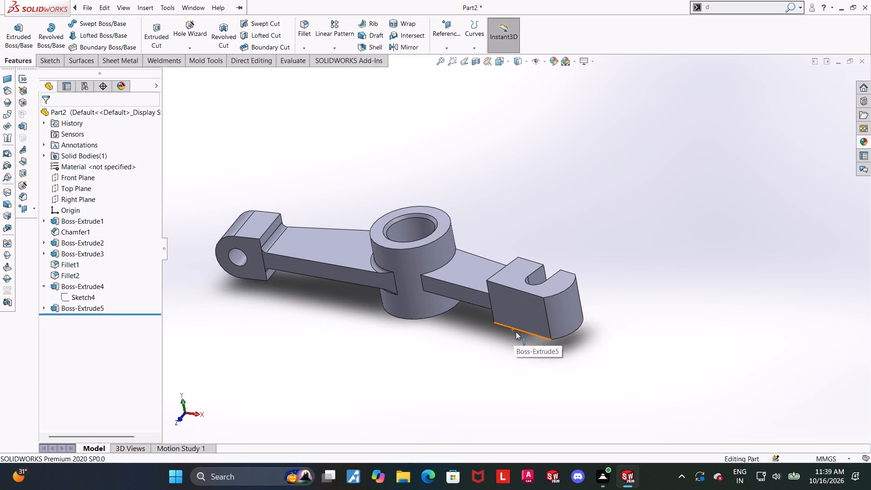
{"action": "scroll", "coordinate": [516, 332], "scroll_direction": "up", "scroll_amount": 3}
{"action": "scroll", "coordinate": [494, 266], "scroll_direction": "down", "scroll_amount": 3}
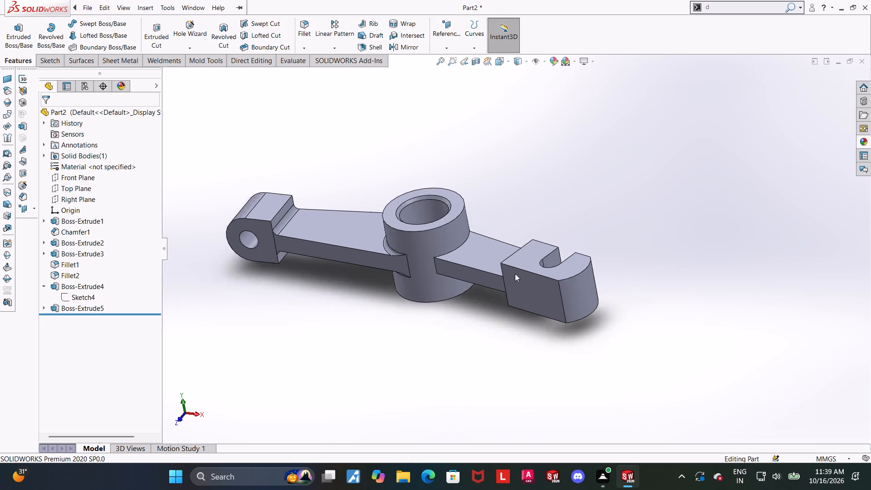
{"action": "scroll", "coordinate": [515, 274], "scroll_direction": "down", "scroll_amount": 2}
{"action": "middle_click_drag", "start_coordinate": [639, 315], "coordinate": [660, 269]}
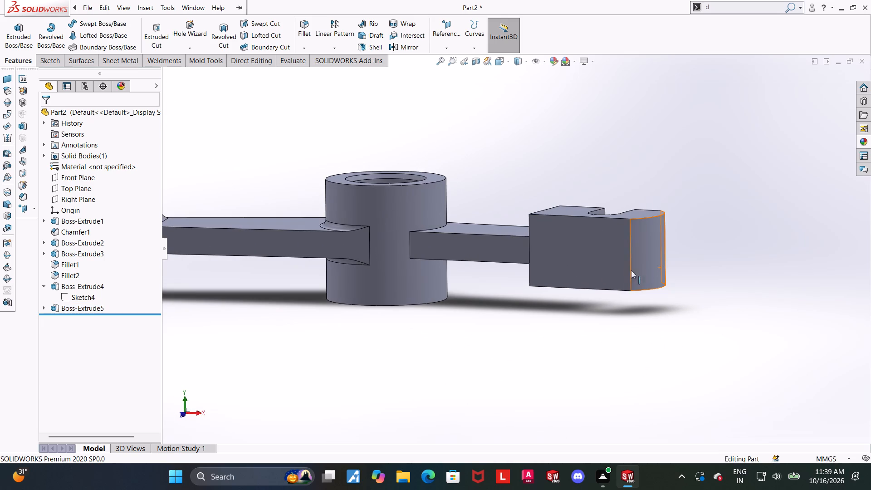
{"action": "left_click", "coordinate": [612, 266]}
{"action": "left_click", "coordinate": [656, 242]}
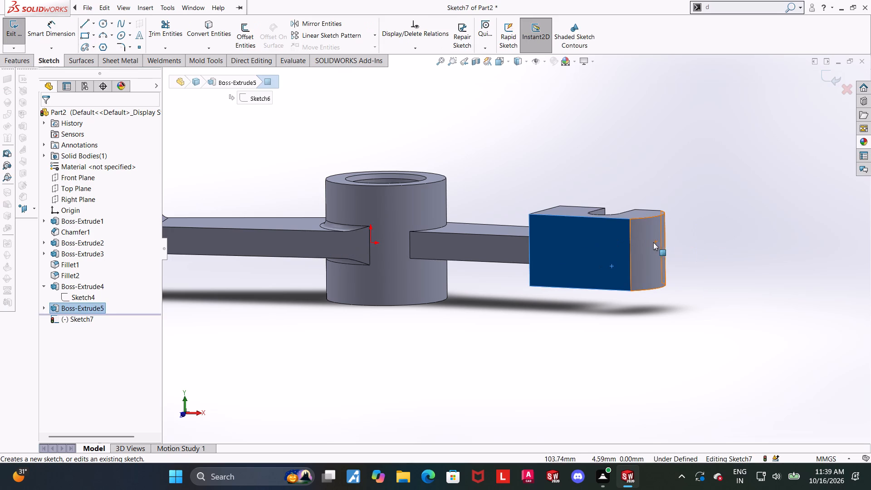
View the sketch face-on and draw a corner rectangle about 40.6 by 5.9 mm across the block's side face, extending past its rounded end.
{"action": "scroll", "coordinate": [646, 261], "scroll_direction": "up", "scroll_amount": 2}
{"action": "scroll", "coordinate": [646, 267], "scroll_direction": "down", "scroll_amount": 2}
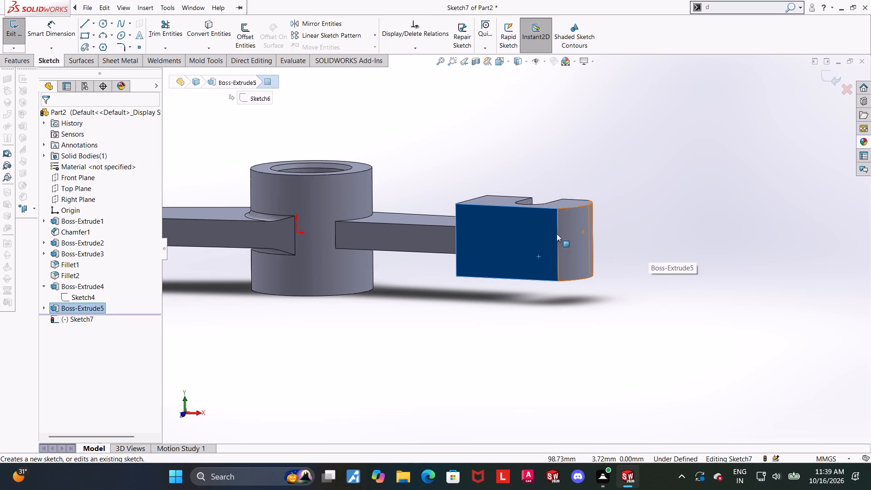
{"action": "left_click", "coordinate": [70, 323]}
{"action": "left_click", "coordinate": [90, 312]}
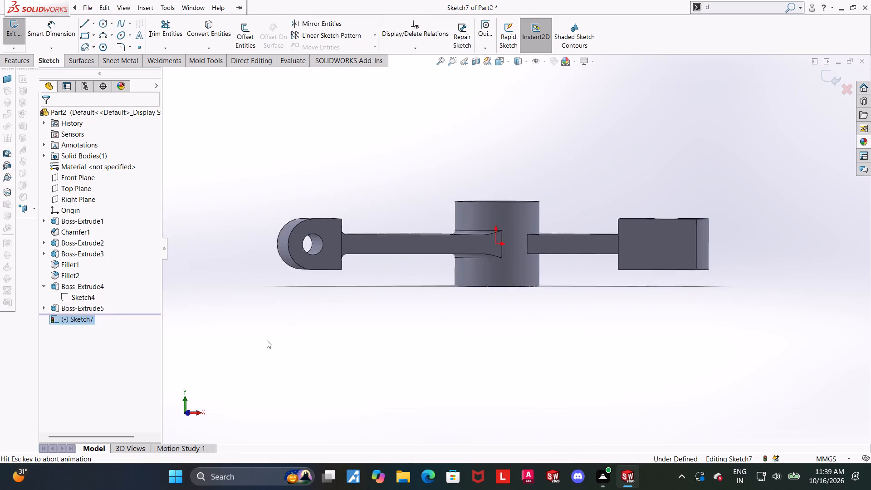
{"action": "scroll", "coordinate": [267, 340], "scroll_direction": "up", "scroll_amount": 2}
{"action": "scroll", "coordinate": [472, 362], "scroll_direction": "down", "scroll_amount": 1}
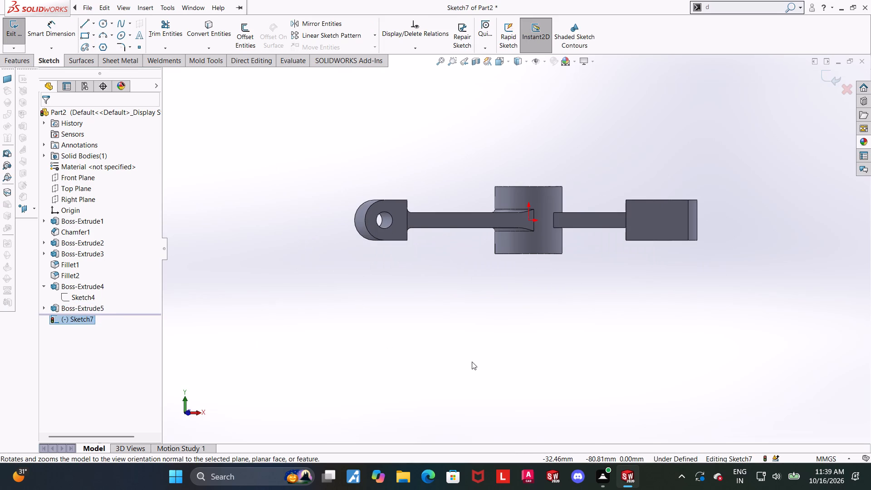
{"action": "scroll", "coordinate": [568, 374], "scroll_direction": "up", "scroll_amount": 1}
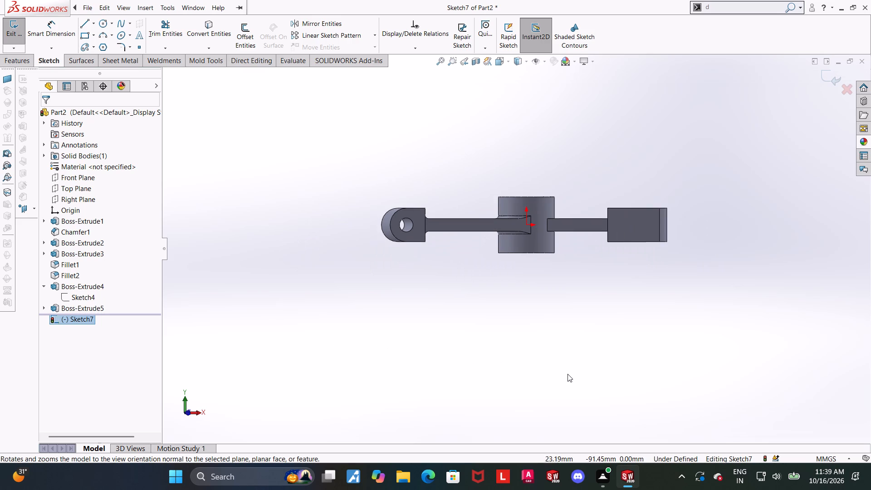
{"action": "scroll", "coordinate": [656, 155], "scroll_direction": "down", "scroll_amount": 4}
{"action": "left_click", "coordinate": [83, 318]}
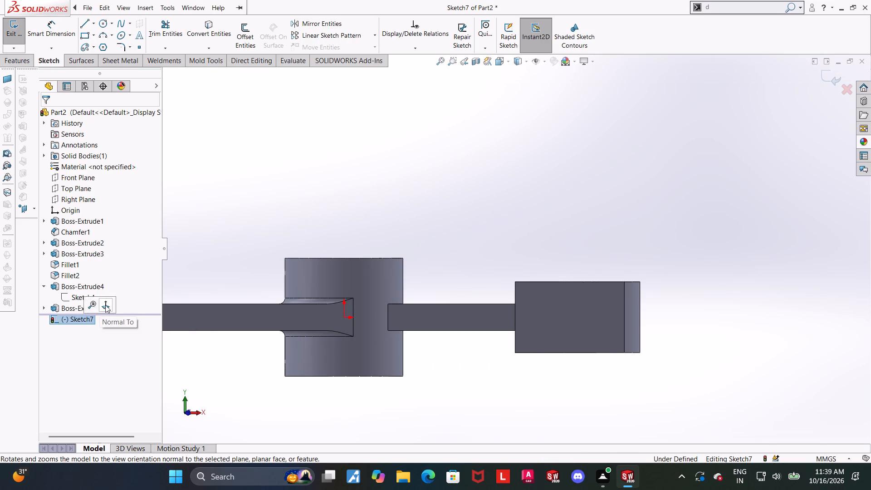
{"action": "left_click", "coordinate": [105, 305]}
{"action": "left_click", "coordinate": [713, 348]}
{"action": "scroll", "coordinate": [633, 343], "scroll_direction": "up", "scroll_amount": 2}
{"action": "middle_click_drag", "start_coordinate": [639, 343], "coordinate": [649, 343]}
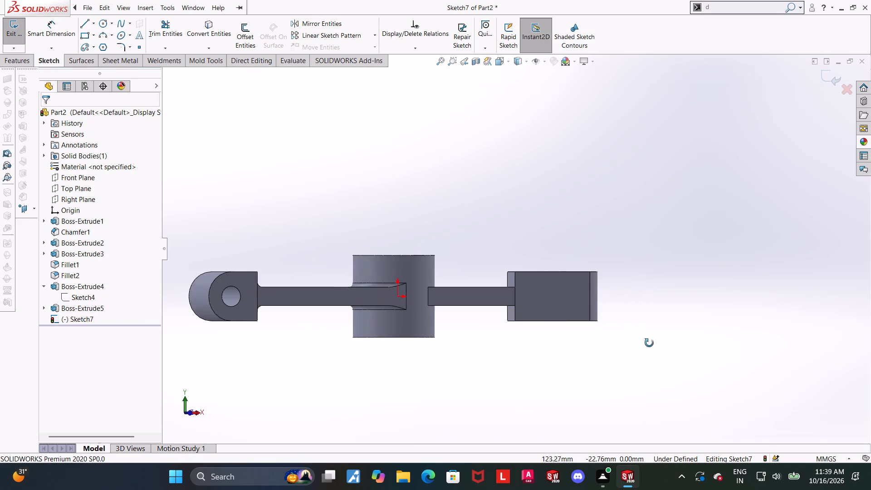
{"action": "middle_click_drag", "start_coordinate": [649, 343], "coordinate": [650, 343]}
{"action": "left_click", "coordinate": [91, 319]}
{"action": "left_click", "coordinate": [111, 307]}
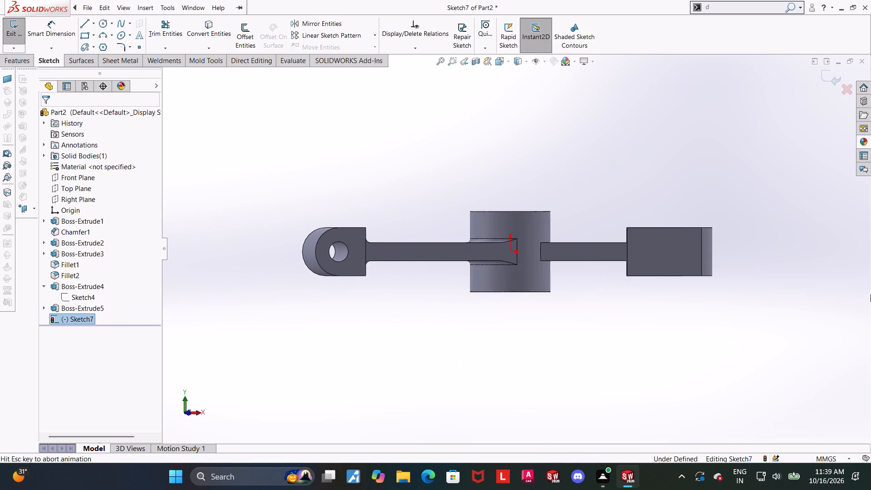
{"action": "scroll", "coordinate": [749, 240], "scroll_direction": "down", "scroll_amount": 4}
{"action": "scroll", "coordinate": [474, 207], "scroll_direction": "down", "scroll_amount": 1}
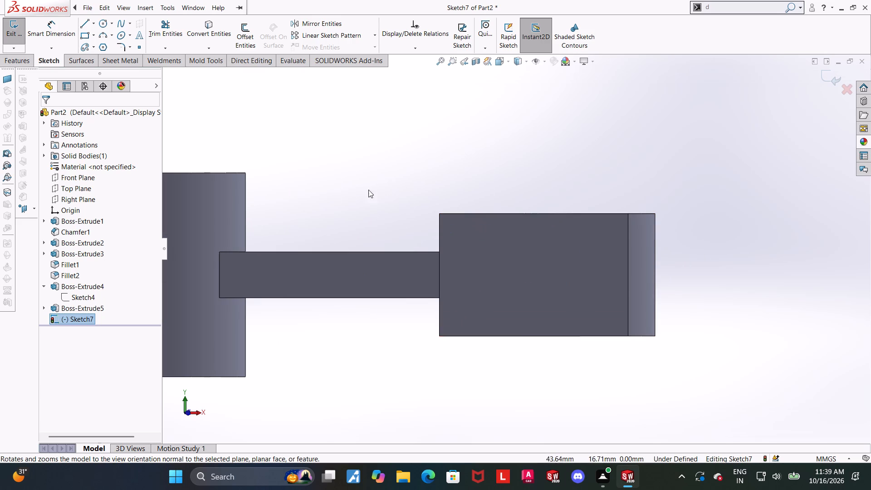
{"action": "scroll", "coordinate": [558, 230], "scroll_direction": "down", "scroll_amount": 2}
{"action": "left_click", "coordinate": [87, 34]}
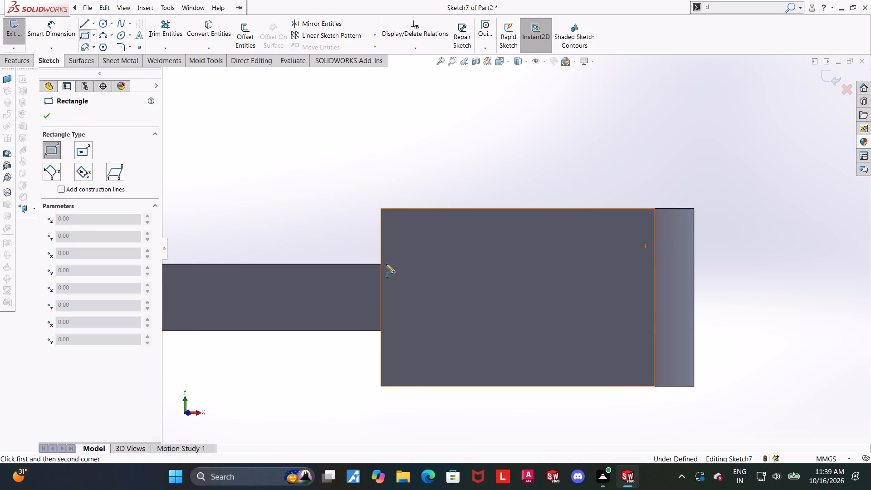
{"action": "left_click", "coordinate": [424, 278]}
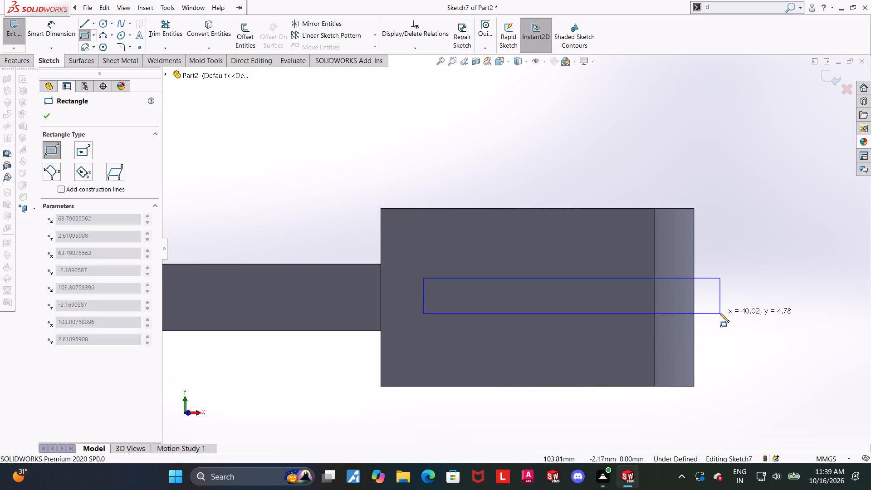
{"action": "left_click", "coordinate": [724, 322]}
{"action": "key", "text": "Escape"}
{"action": "key", "text": "Escape"}
Dimension the rectangle's height between its two horizontal lines as 8 mm.
{"action": "scroll", "coordinate": [716, 320], "scroll_direction": "up", "scroll_amount": 1}
{"action": "scroll", "coordinate": [595, 294], "scroll_direction": "down", "scroll_amount": 1}
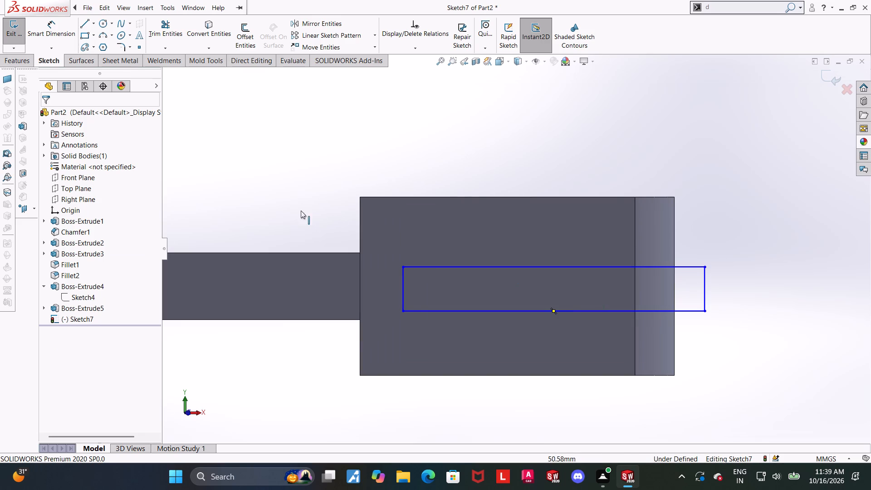
{"action": "left_click", "coordinate": [66, 34]}
{"action": "left_click", "coordinate": [583, 269]}
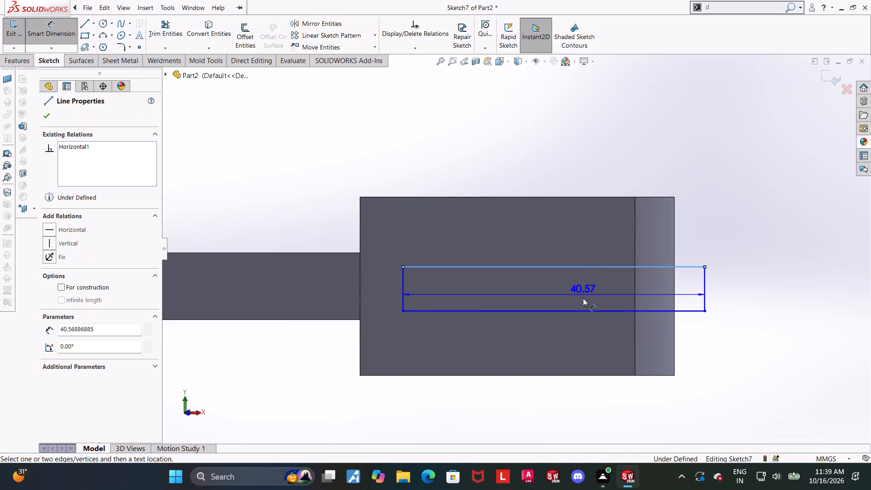
{"action": "left_click", "coordinate": [584, 310]}
{"action": "left_click", "coordinate": [794, 305]}
{"action": "key", "text": "8"}
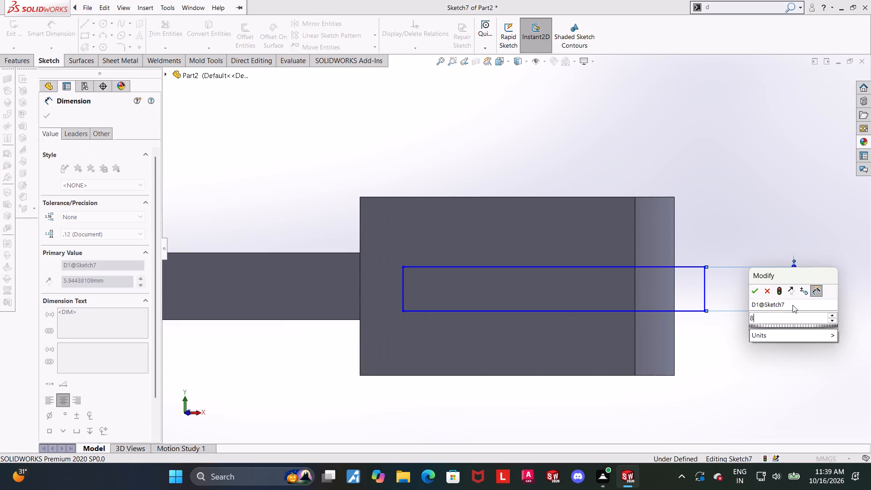
{"action": "key", "text": "Return"}
{"action": "key", "text": "Escape"}
Dimension the distance from the rectangle's lower line to the block's bottom edge as 8 mm.
{"action": "left_click", "coordinate": [65, 24]}
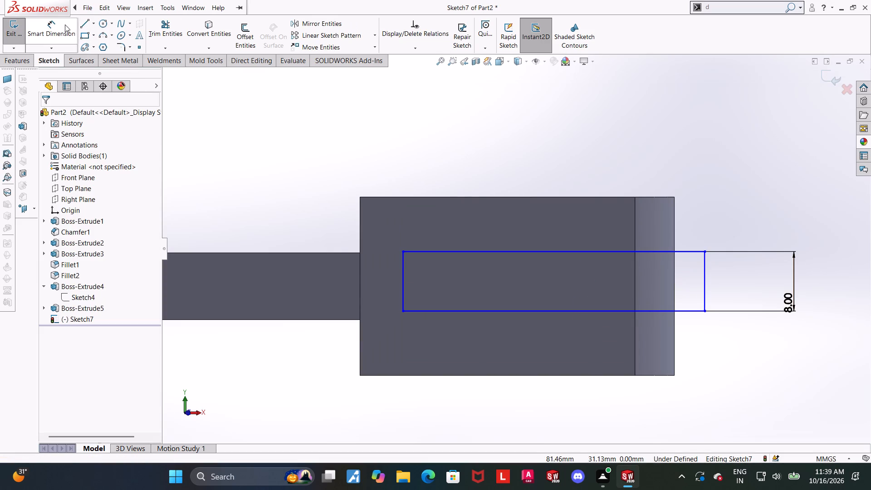
{"action": "left_click", "coordinate": [576, 316]}
{"action": "left_click", "coordinate": [574, 313]}
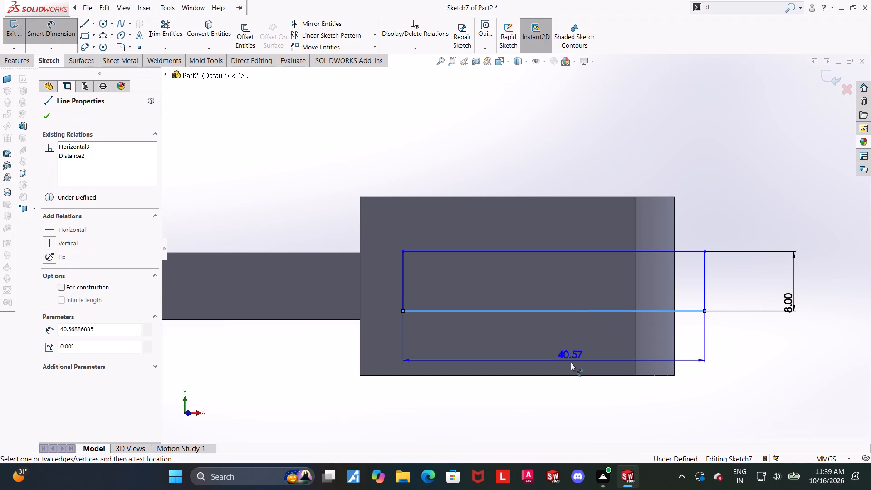
{"action": "left_click", "coordinate": [571, 374]}
{"action": "left_click", "coordinate": [727, 356]}
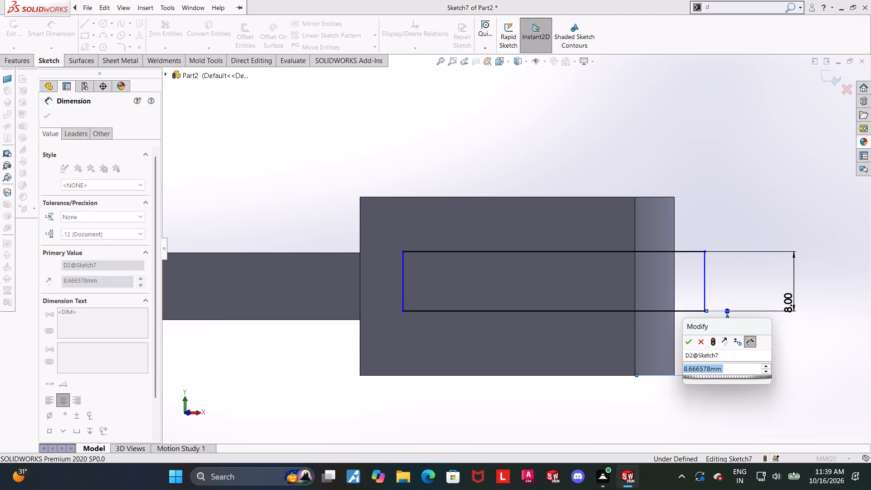
{"action": "key", "text": "8"}
{"action": "key", "text": "Return"}
{"action": "key", "text": "Escape"}
Make the rectangle's outer vertical line collinear with the silhouette edge of the block's rounded end.
{"action": "scroll", "coordinate": [675, 317], "scroll_direction": "up", "scroll_amount": 1}
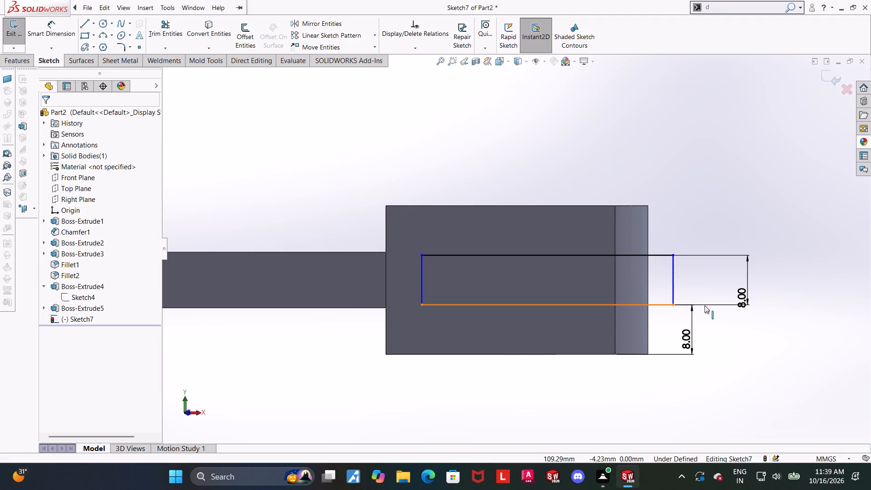
{"action": "scroll", "coordinate": [743, 314], "scroll_direction": "down", "scroll_amount": 1}
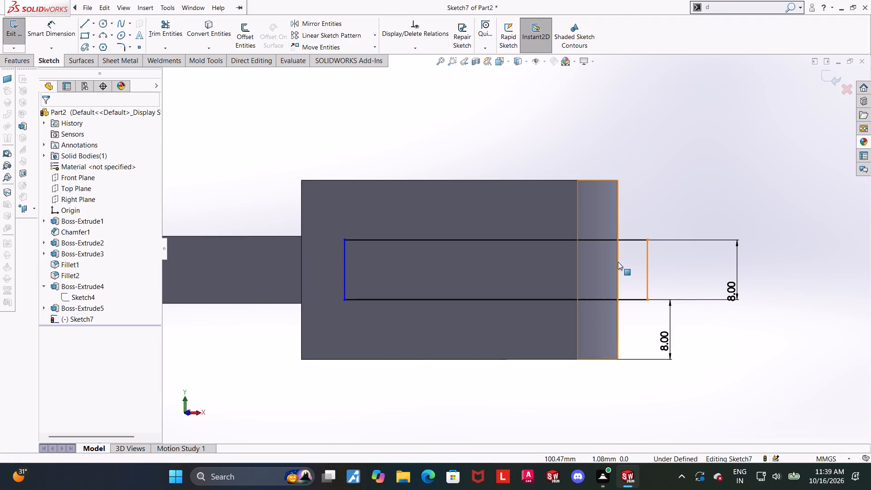
{"action": "left_click", "coordinate": [618, 262]}
{"action": "left_click", "coordinate": [660, 270], "text": "ctrl"}
{"action": "left_click", "coordinate": [705, 269]}
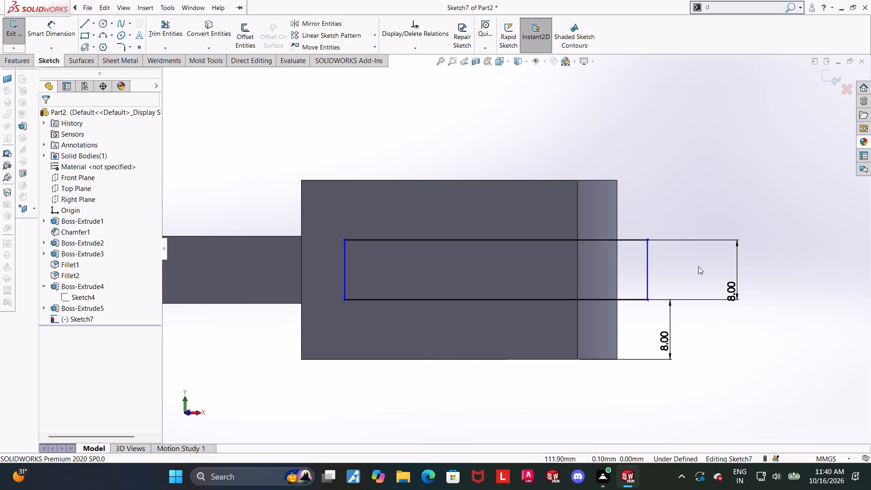
{"action": "left_click", "coordinate": [619, 260]}
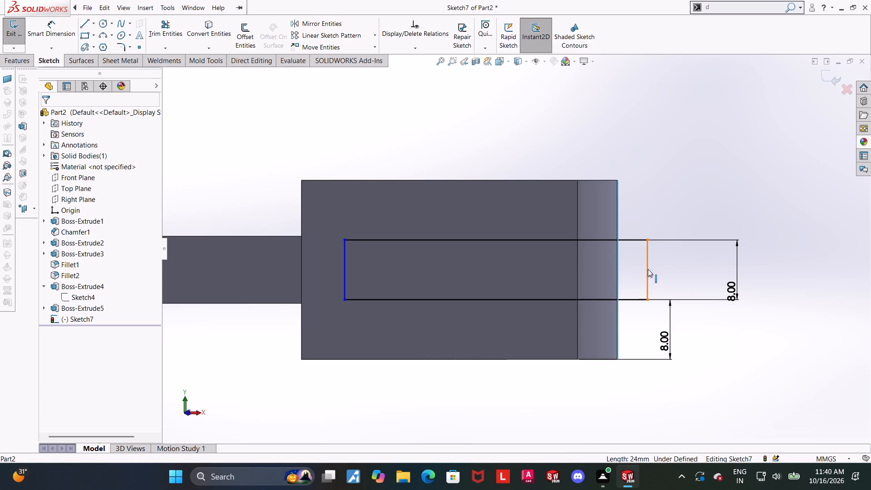
{"action": "left_click", "coordinate": [647, 268], "text": "ctrl"}
{"action": "left_click", "coordinate": [53, 280]}
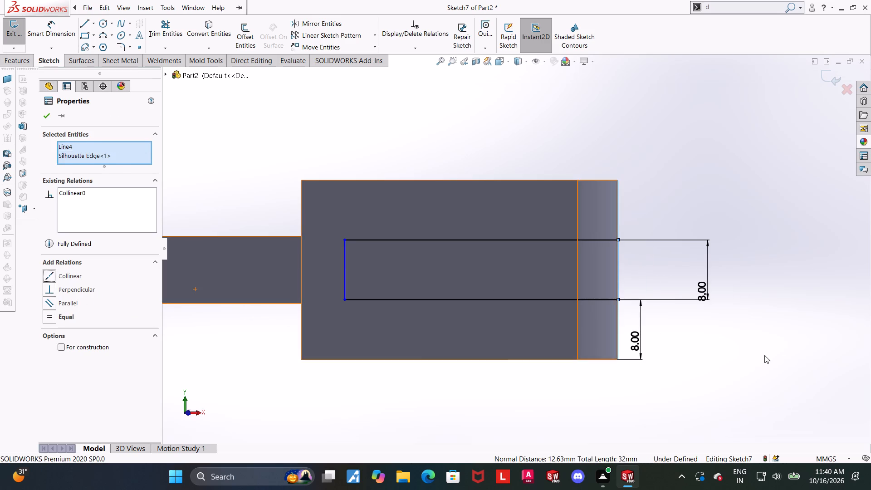
{"action": "left_click", "coordinate": [815, 358]}
From the front view, dimension the distance between the block's inner vertical edge and the rectangle's inner vertical line as 22-9.5 (12.5 mm).
{"action": "scroll", "coordinate": [369, 278], "scroll_direction": "up", "scroll_amount": 1}
{"action": "scroll", "coordinate": [428, 277], "scroll_direction": "down", "scroll_amount": 1}
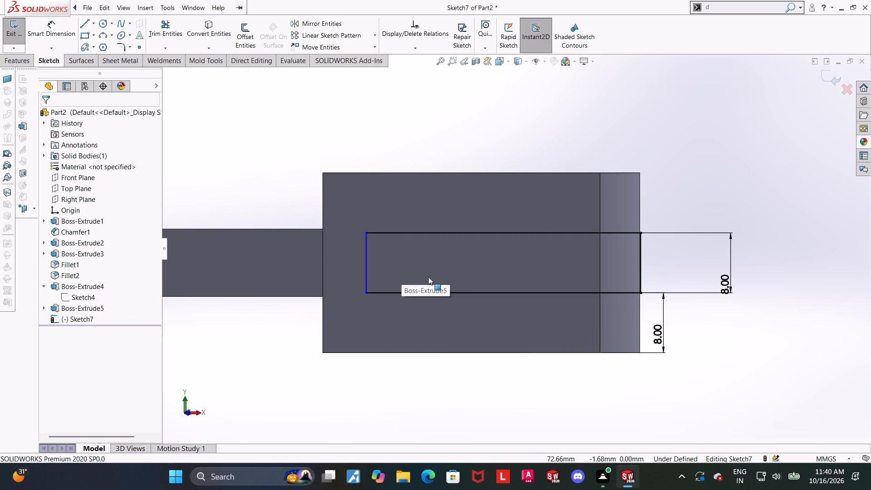
{"action": "scroll", "coordinate": [428, 277], "scroll_direction": "up", "scroll_amount": 1}
{"action": "scroll", "coordinate": [453, 276], "scroll_direction": "down", "scroll_amount": 1}
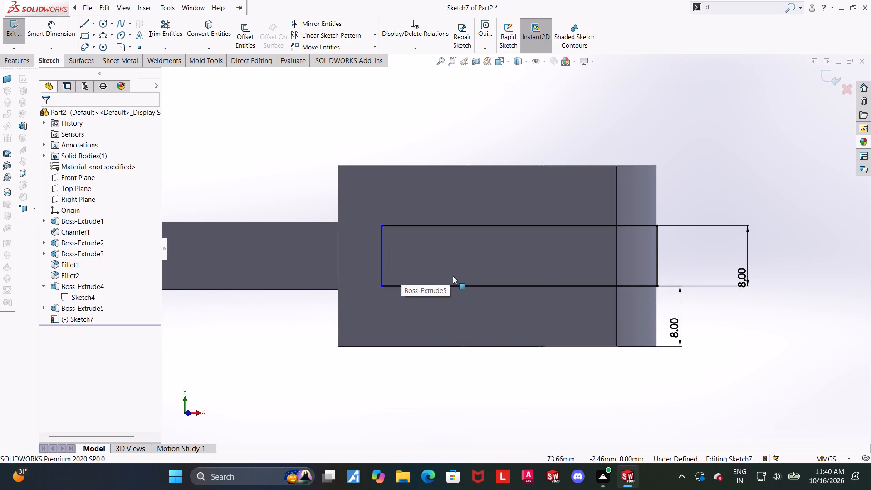
{"action": "scroll", "coordinate": [453, 276], "scroll_direction": "up", "scroll_amount": 1}
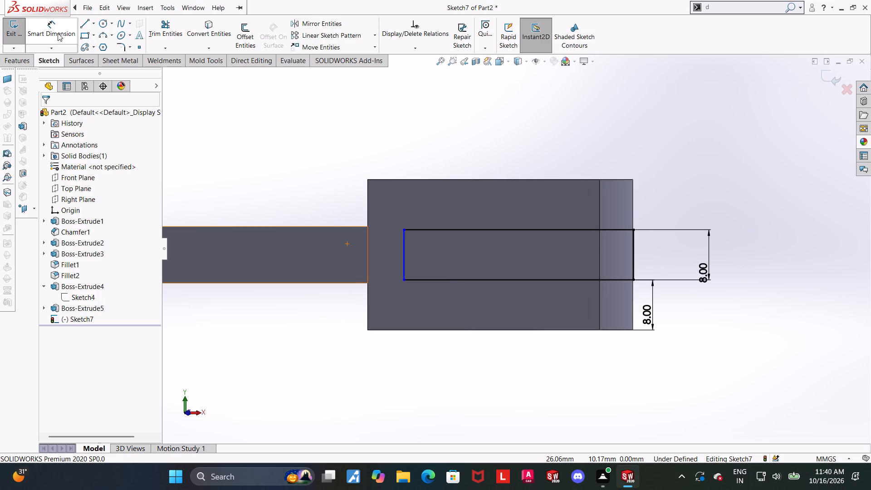
{"action": "left_click", "coordinate": [57, 33]}
{"action": "scroll", "coordinate": [475, 231], "scroll_direction": "up", "scroll_amount": 1}
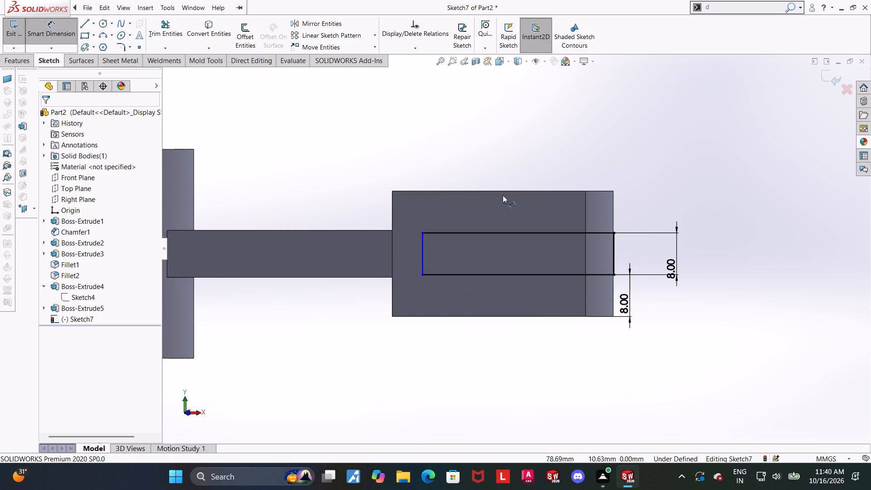
{"action": "middle_click_drag", "start_coordinate": [504, 193], "coordinate": [316, 313]}
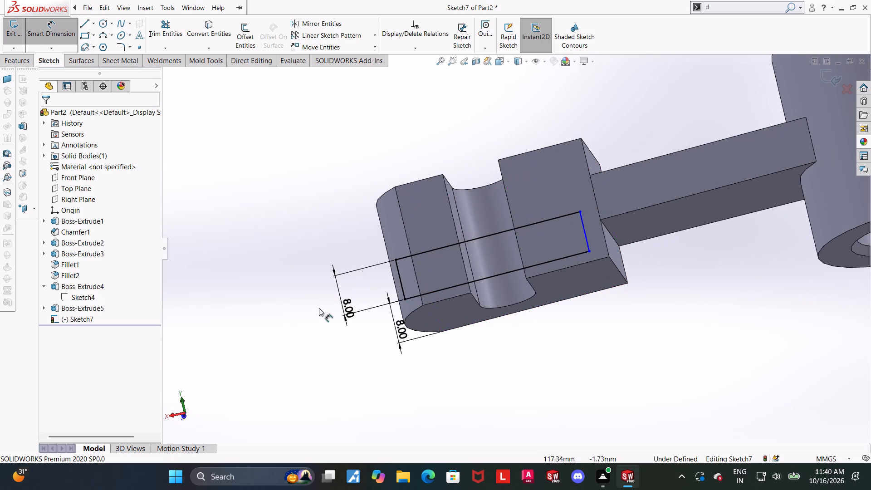
{"action": "scroll", "coordinate": [302, 195], "scroll_direction": "up", "scroll_amount": 2}
{"action": "left_click", "coordinate": [503, 62]}
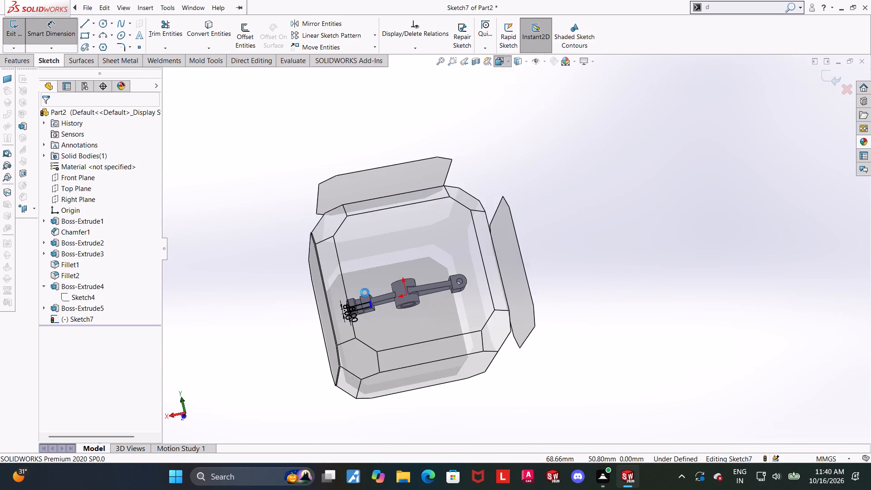
{"action": "left_click", "coordinate": [364, 293]}
{"action": "left_click", "coordinate": [373, 287]}
{"action": "middle_click_drag", "start_coordinate": [383, 275], "coordinate": [401, 306]}
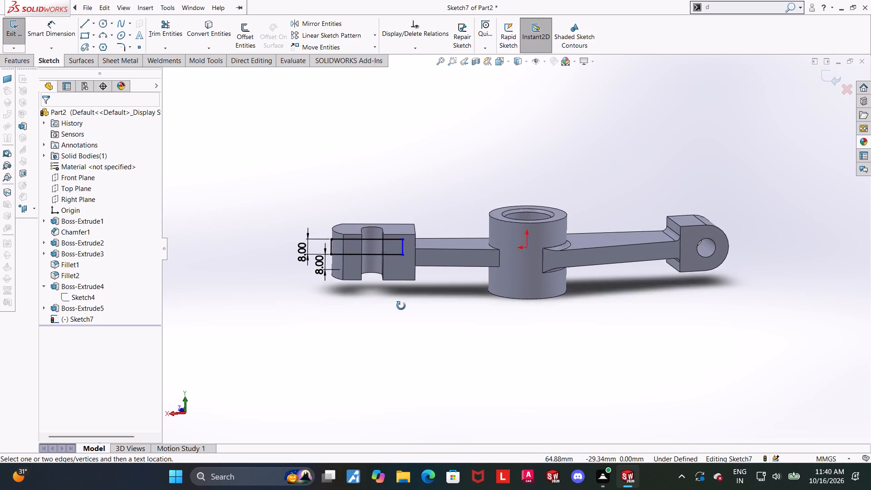
{"action": "middle_click_drag", "start_coordinate": [401, 306], "coordinate": [402, 304]}
{"action": "middle_click_drag", "start_coordinate": [405, 274], "coordinate": [588, 251]}
{"action": "scroll", "coordinate": [587, 254], "scroll_direction": "up", "scroll_amount": 3}
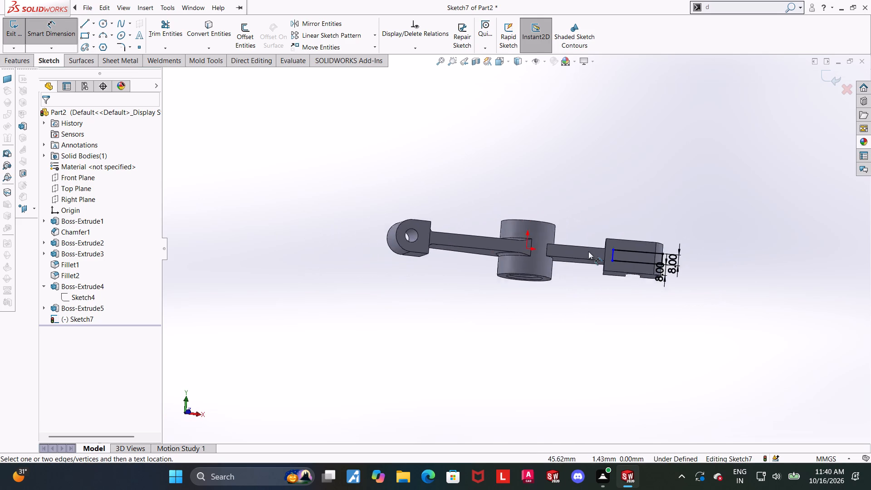
{"action": "scroll", "coordinate": [588, 251], "scroll_direction": "up", "scroll_amount": 1}
{"action": "left_click", "coordinate": [506, 64]}
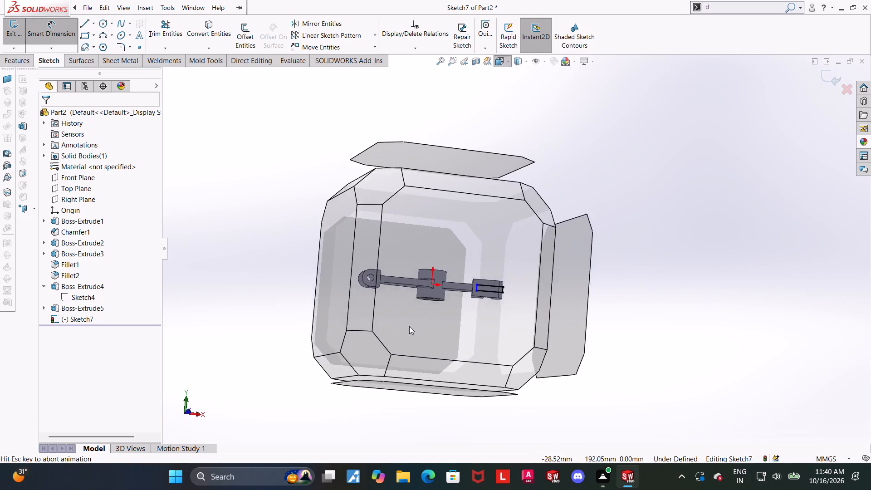
{"action": "left_click", "coordinate": [402, 334]}
{"action": "scroll", "coordinate": [710, 249], "scroll_direction": "down", "scroll_amount": 2}
{"action": "scroll", "coordinate": [651, 251], "scroll_direction": "down", "scroll_amount": 1}
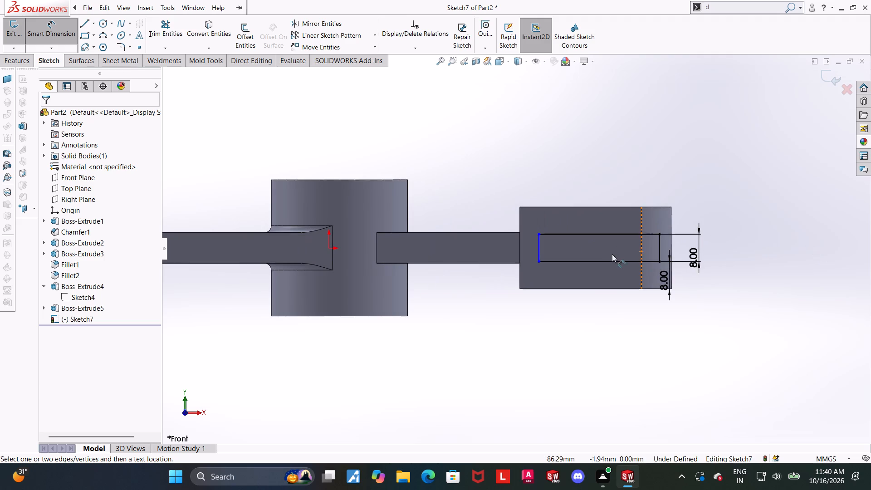
{"action": "scroll", "coordinate": [564, 240], "scroll_direction": "down", "scroll_amount": 1}
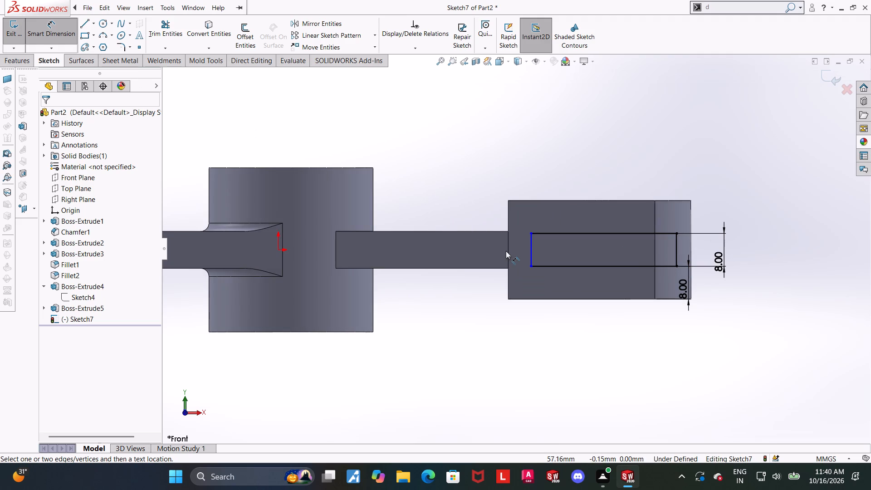
{"action": "left_click", "coordinate": [508, 251]}
{"action": "left_click", "coordinate": [531, 249]}
{"action": "left_click", "coordinate": [529, 171]}
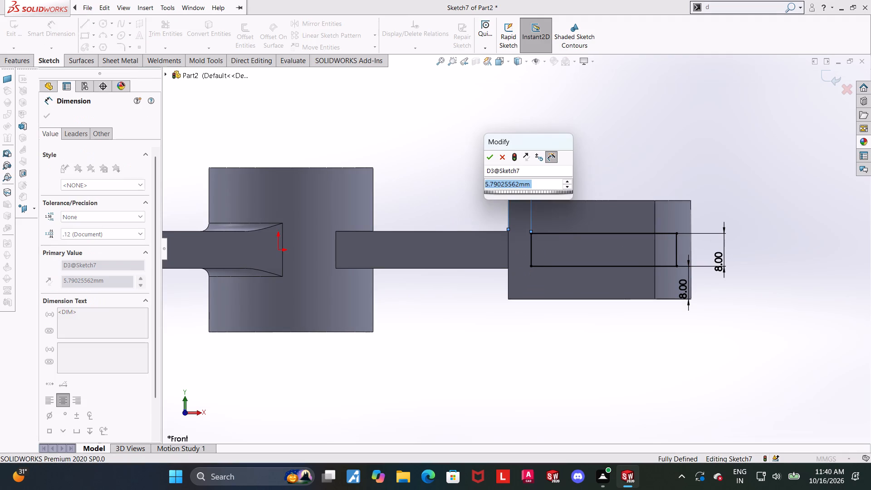
{"action": "type", "text": "22-"}
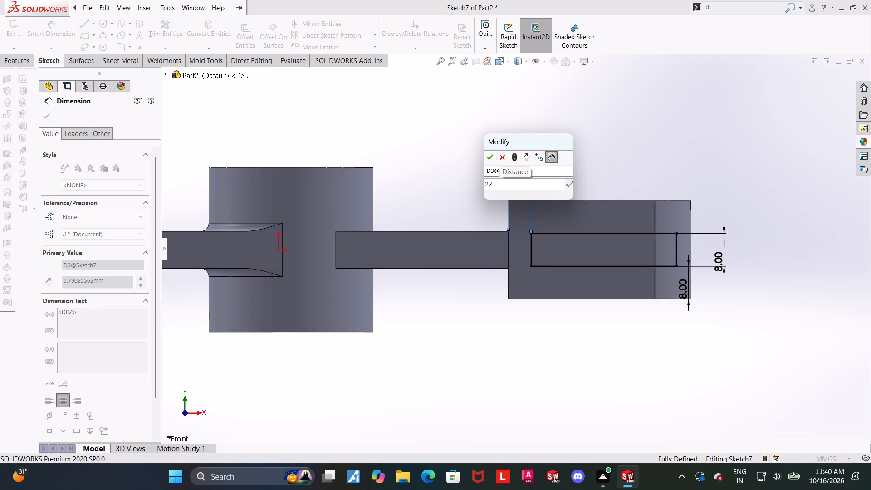
{"action": "key", "text": "9"}
{"action": "key", "text": "period"}
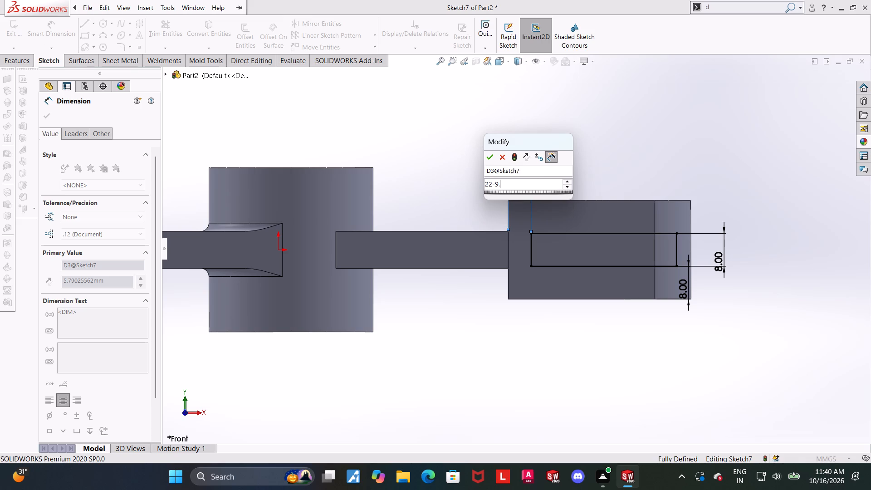
{"action": "key", "text": "5"}
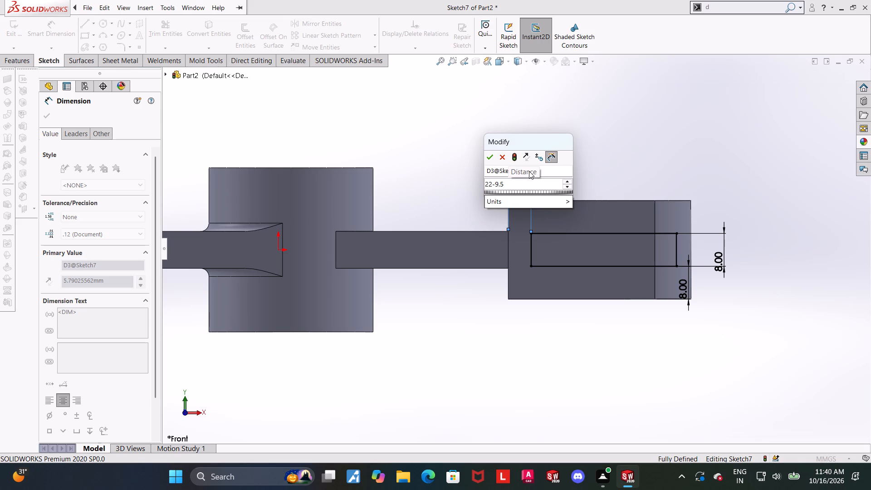
{"action": "key", "text": "Return"}
{"action": "key", "text": "Escape"}
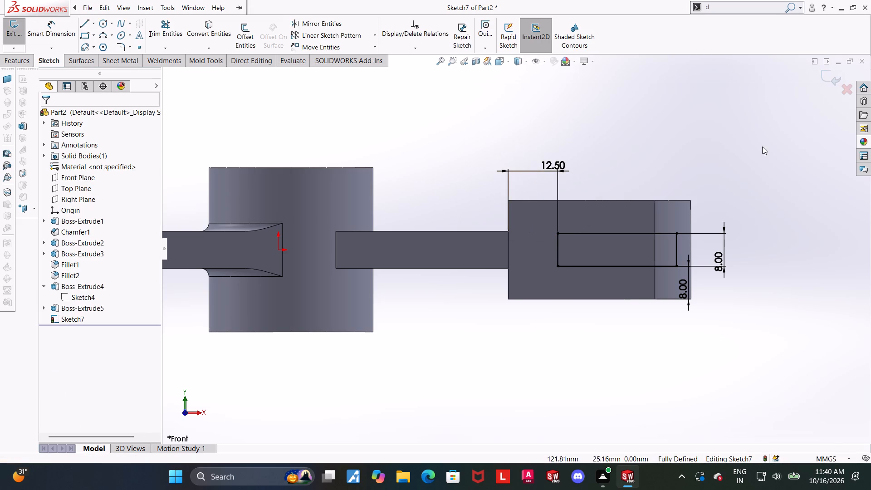
Examine the dimensioned rectangle from several angles against the block's side face, U-shaped slot and rounded end.
{"action": "scroll", "coordinate": [762, 147], "scroll_direction": "up", "scroll_amount": 1}
{"action": "scroll", "coordinate": [671, 186], "scroll_direction": "down", "scroll_amount": 1}
{"action": "scroll", "coordinate": [562, 223], "scroll_direction": "up", "scroll_amount": 1}
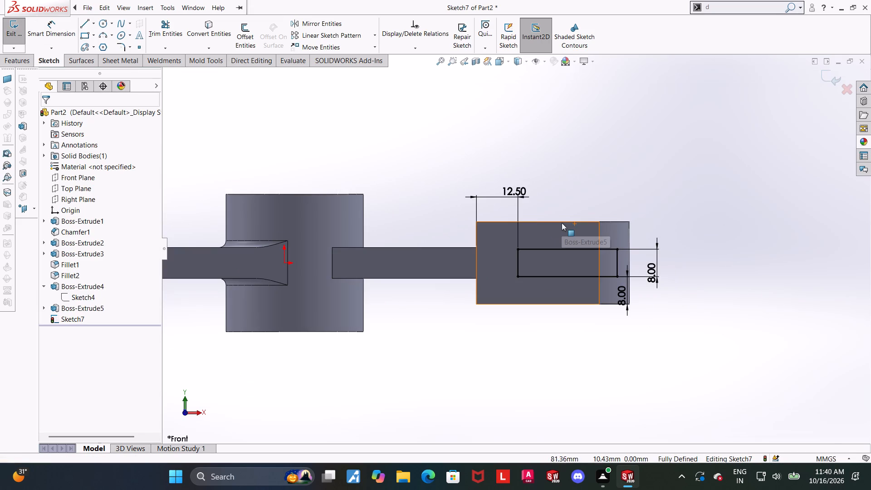
{"action": "scroll", "coordinate": [537, 222], "scroll_direction": "down", "scroll_amount": 1}
{"action": "scroll", "coordinate": [494, 232], "scroll_direction": "down", "scroll_amount": 1}
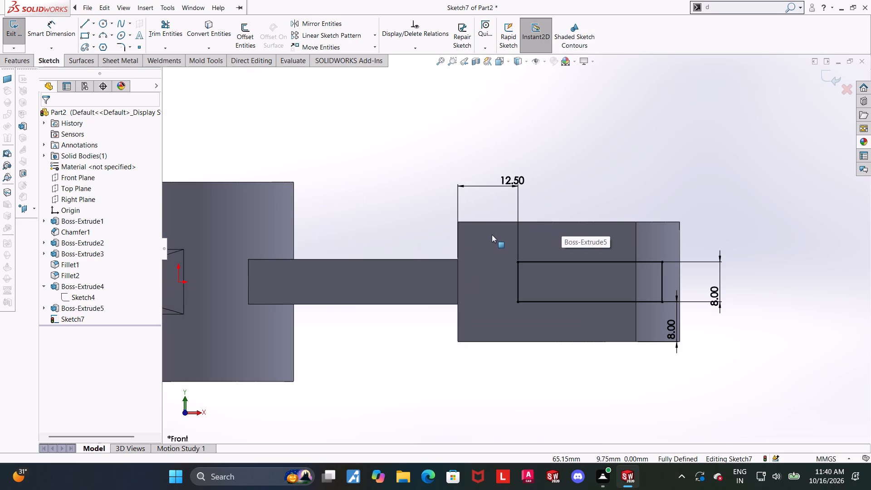
{"action": "scroll", "coordinate": [492, 240], "scroll_direction": "down", "scroll_amount": 1}
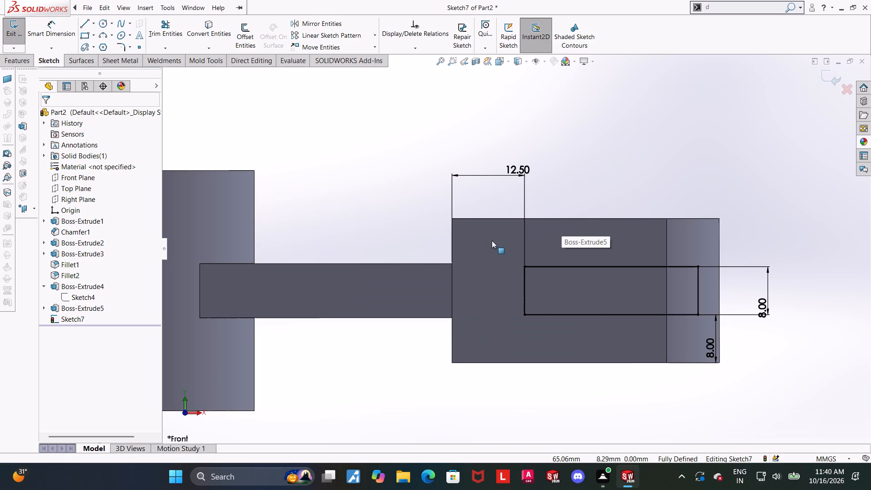
{"action": "scroll", "coordinate": [492, 240], "scroll_direction": "up", "scroll_amount": 1}
{"action": "scroll", "coordinate": [492, 240], "scroll_direction": "down", "scroll_amount": 1}
{"action": "middle_click_drag", "start_coordinate": [489, 246], "coordinate": [531, 261]}
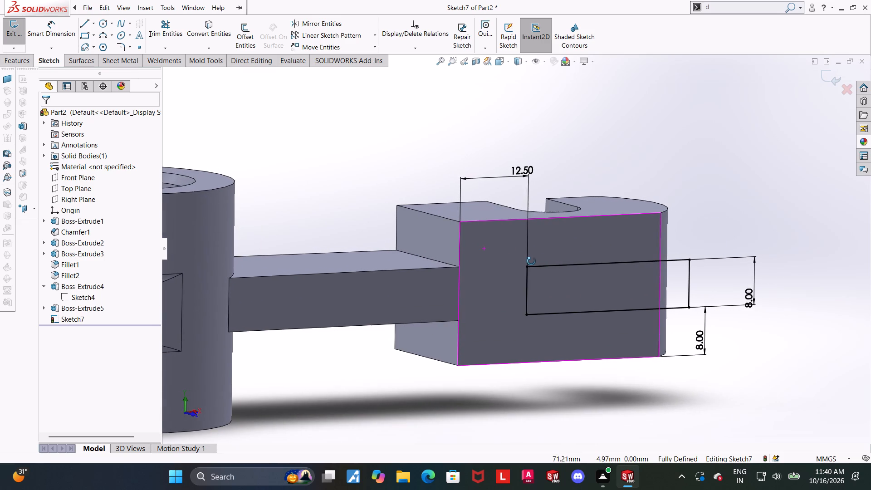
{"action": "middle_click_drag", "start_coordinate": [531, 261], "coordinate": [518, 265]}
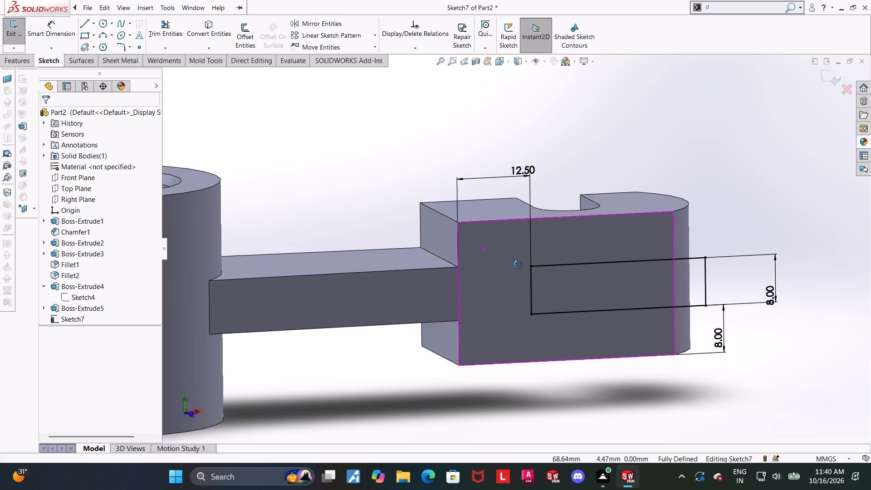
{"action": "middle_click_drag", "start_coordinate": [518, 265], "coordinate": [497, 269]}
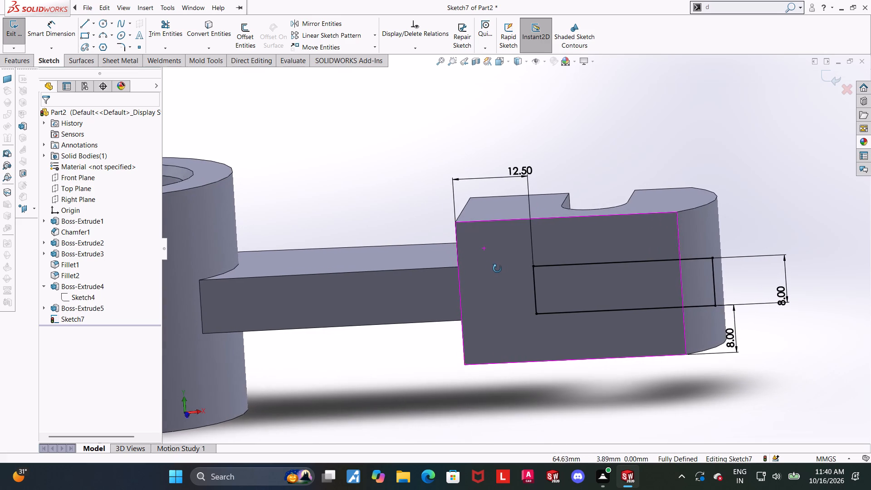
{"action": "middle_click_drag", "start_coordinate": [497, 269], "coordinate": [511, 306]}
{"action": "middle_click_drag", "start_coordinate": [627, 189], "coordinate": [625, 206]}
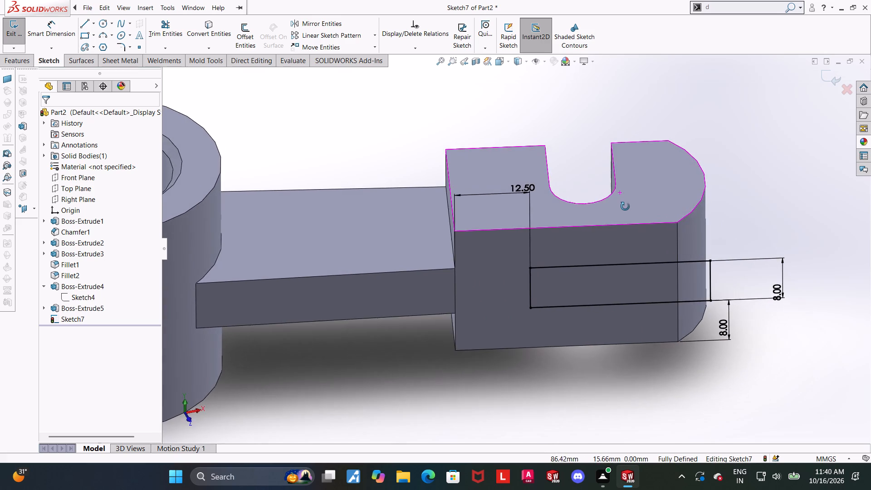
{"action": "middle_click_drag", "start_coordinate": [625, 206], "coordinate": [617, 244]}
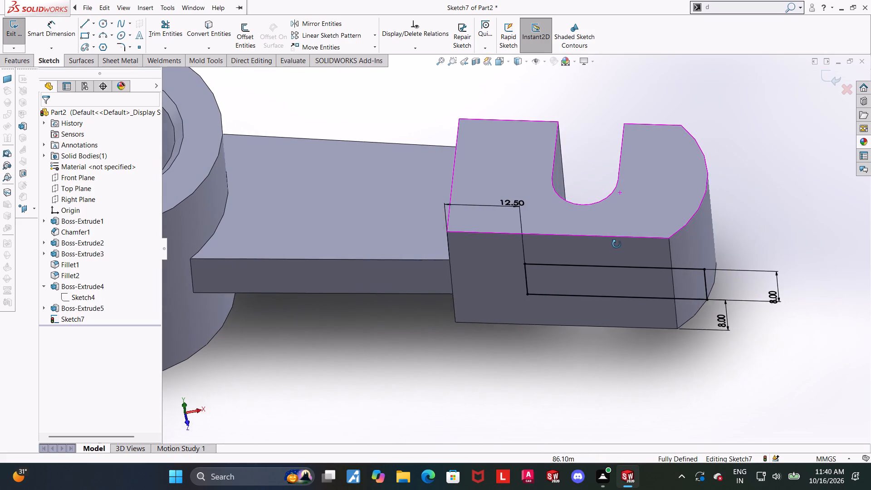
{"action": "middle_click_drag", "start_coordinate": [617, 244], "coordinate": [619, 246]}
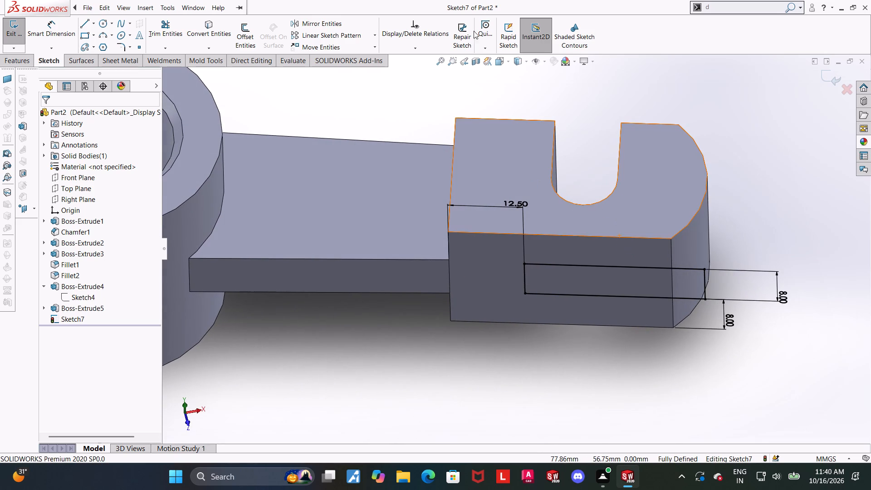
Close the sketch and make an extruded cut of the rectangle through the block with the Through All end condition.
{"action": "left_click", "coordinate": [836, 78]}
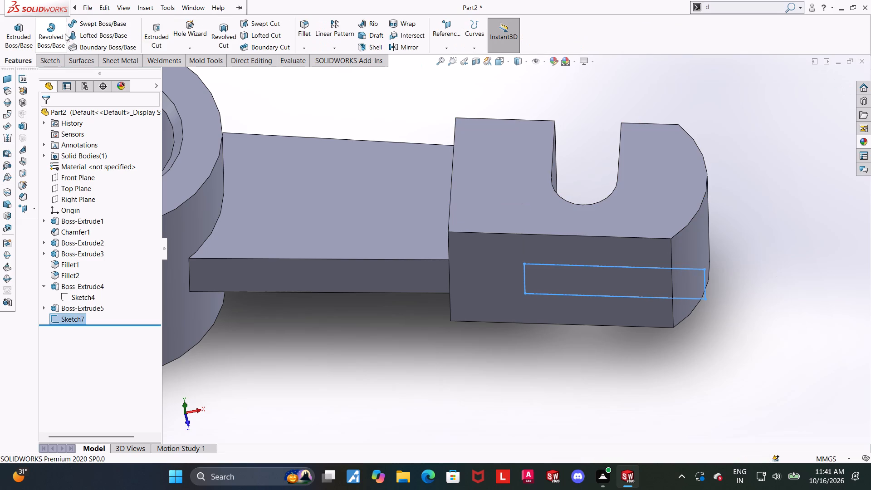
{"action": "left_click", "coordinate": [145, 35]}
{"action": "middle_click_drag", "start_coordinate": [672, 163], "coordinate": [605, 221]}
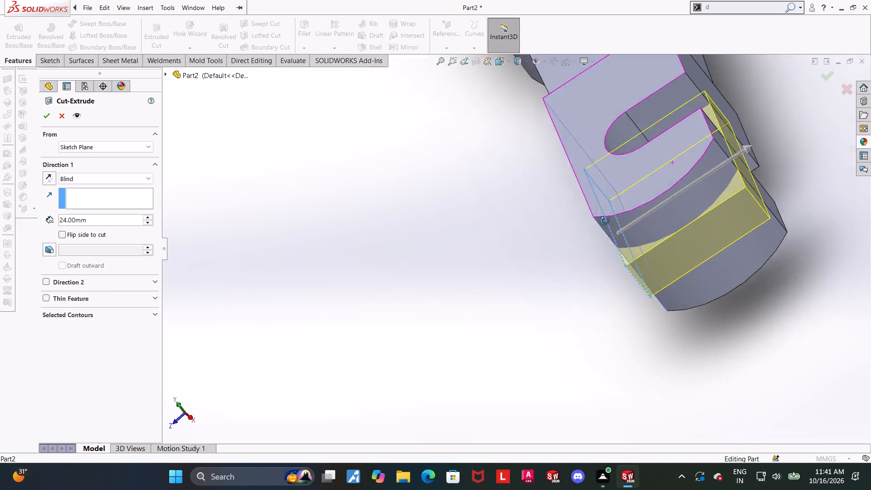
{"action": "middle_click_drag", "start_coordinate": [605, 221], "coordinate": [617, 215]}
{"action": "scroll", "coordinate": [611, 219], "scroll_direction": "up", "scroll_amount": 4}
{"action": "scroll", "coordinate": [665, 162], "scroll_direction": "down", "scroll_amount": 3}
{"action": "middle_click_drag", "start_coordinate": [603, 182], "coordinate": [540, 213]}
{"action": "scroll", "coordinate": [465, 206], "scroll_direction": "up", "scroll_amount": 5}
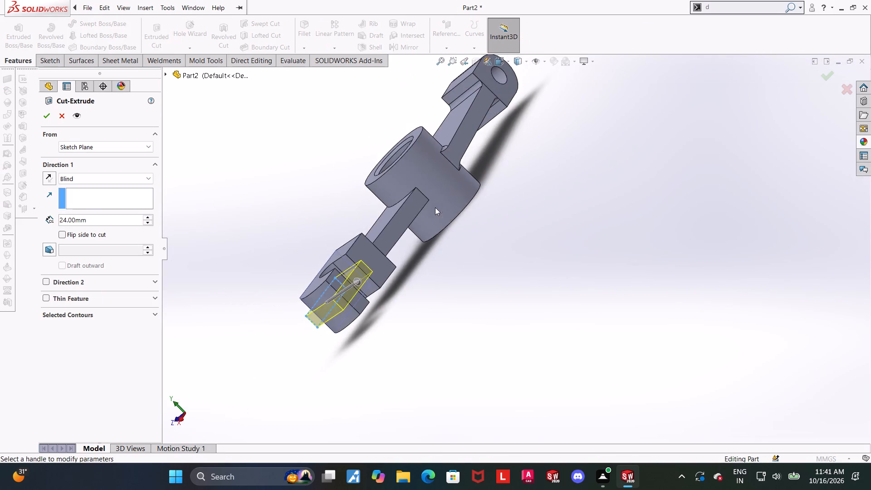
{"action": "scroll", "coordinate": [356, 230], "scroll_direction": "down", "scroll_amount": 3}
{"action": "middle_click_drag", "start_coordinate": [348, 237], "coordinate": [360, 264]}
{"action": "left_click", "coordinate": [83, 178]}
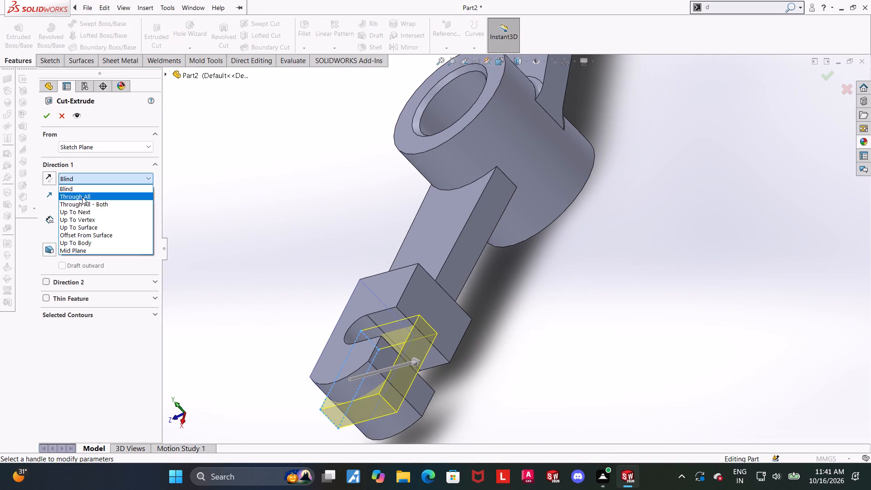
{"action": "left_click", "coordinate": [82, 197]}
{"action": "left_click", "coordinate": [44, 118]}
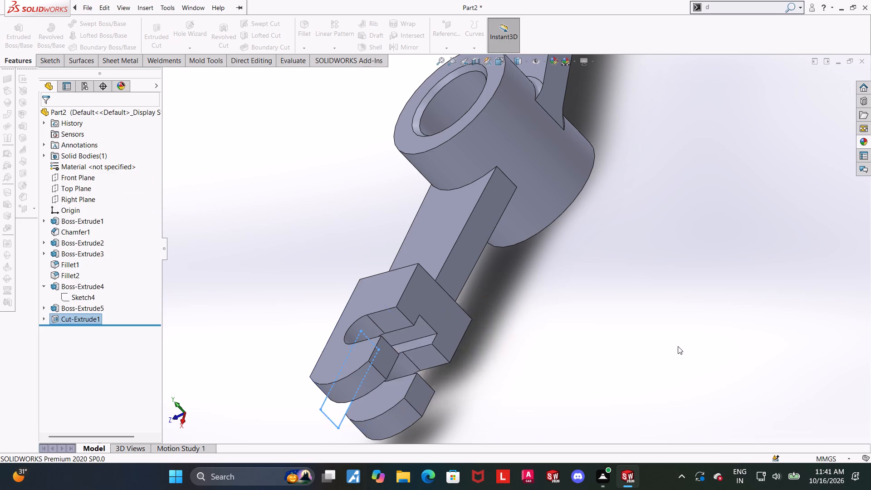
Examine the whole part from several angles and from the top, focusing on the forked block's new cut and U-shaped slot.
{"action": "scroll", "coordinate": [678, 345], "scroll_direction": "up", "scroll_amount": 2}
{"action": "middle_click_drag", "start_coordinate": [534, 327], "coordinate": [666, 241]}
{"action": "scroll", "coordinate": [535, 314], "scroll_direction": "up", "scroll_amount": 1}
{"action": "left_click", "coordinate": [660, 264]}
{"action": "middle_click_drag", "start_coordinate": [651, 257], "coordinate": [626, 234]}
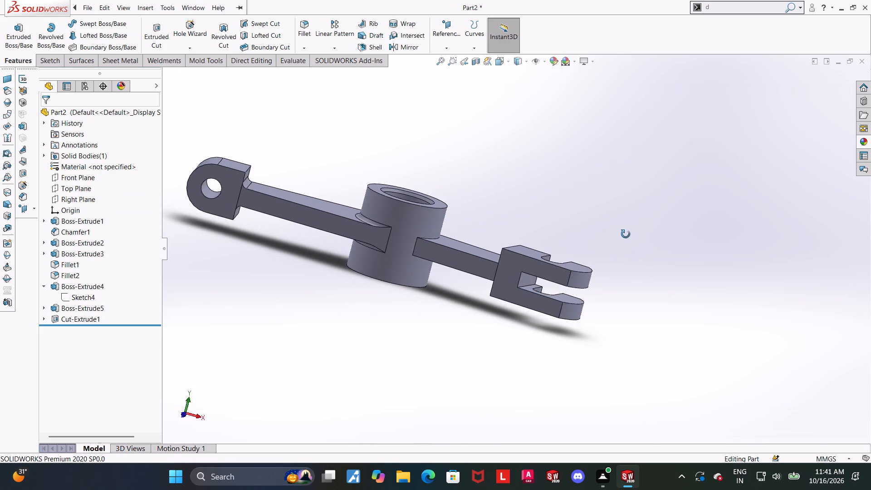
{"action": "middle_click_drag", "start_coordinate": [626, 234], "coordinate": [656, 338]}
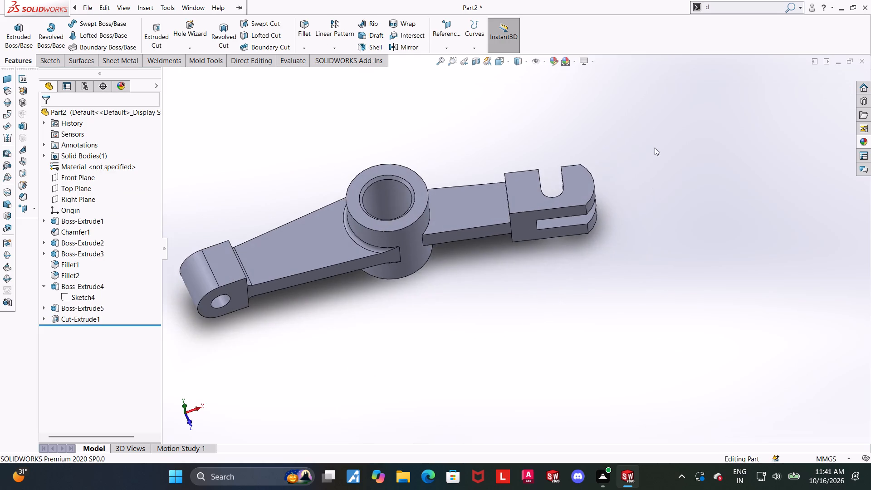
{"action": "middle_click_drag", "start_coordinate": [652, 151], "coordinate": [659, 268]}
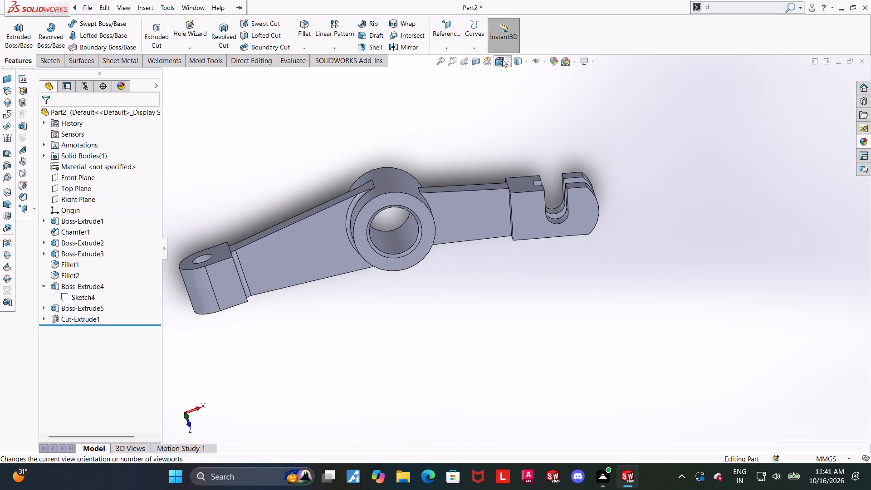
{"action": "left_click", "coordinate": [501, 59]}
{"action": "left_click", "coordinate": [439, 285]}
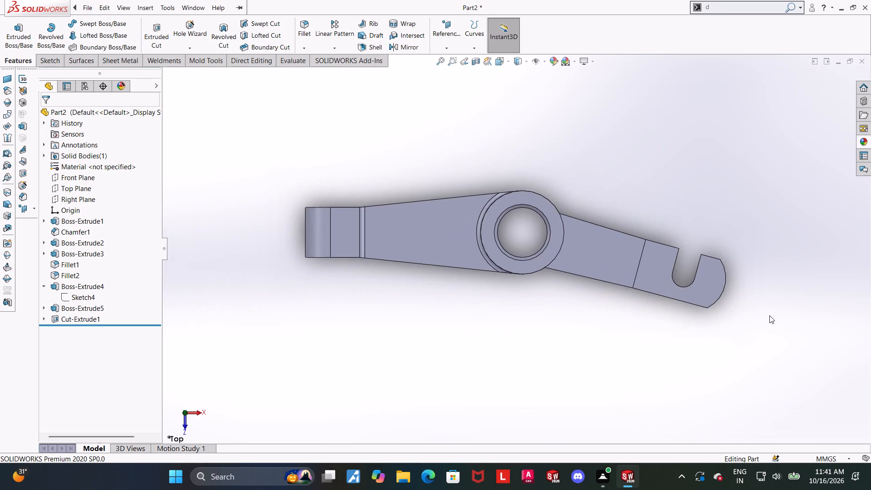
{"action": "scroll", "coordinate": [752, 310], "scroll_direction": "down", "scroll_amount": 2}
{"action": "scroll", "coordinate": [670, 238], "scroll_direction": "down", "scroll_amount": 1}
{"action": "middle_click_drag", "start_coordinate": [615, 319], "coordinate": [617, 315]}
{"action": "scroll", "coordinate": [626, 259], "scroll_direction": "down", "scroll_amount": 1}
{"action": "middle_click_drag", "start_coordinate": [625, 260], "coordinate": [629, 246]}
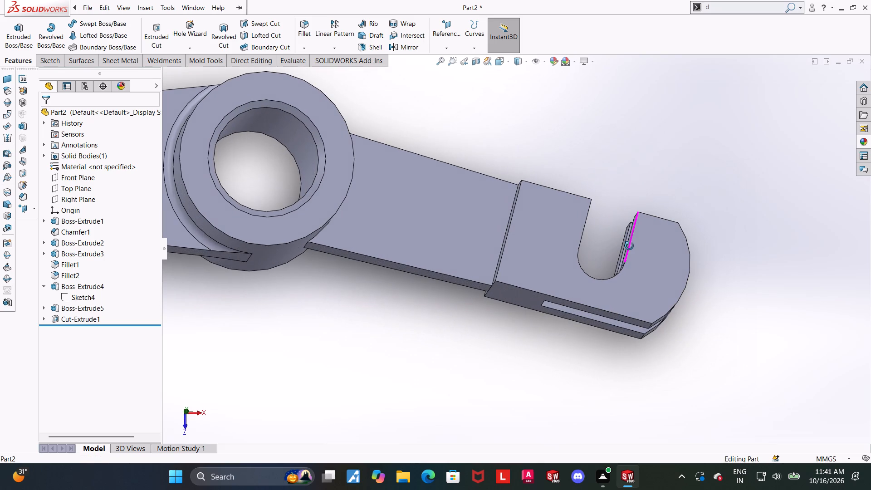
Examine the forked block and its U-shaped slot from the top view.
{"action": "middle_click_drag", "start_coordinate": [629, 246], "coordinate": [648, 251]}
{"action": "left_click", "coordinate": [638, 140]}
{"action": "left_click", "coordinate": [500, 64]}
{"action": "left_click", "coordinate": [452, 249]}
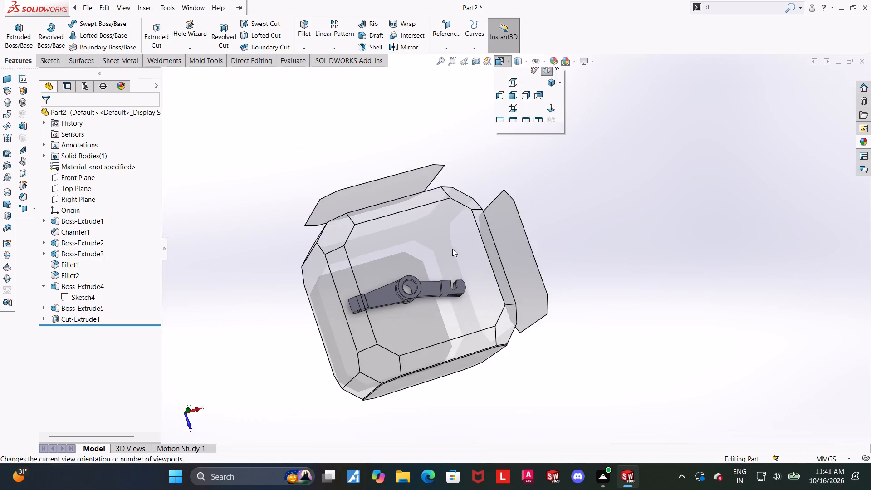
{"action": "scroll", "coordinate": [710, 293], "scroll_direction": "down", "scroll_amount": 3}
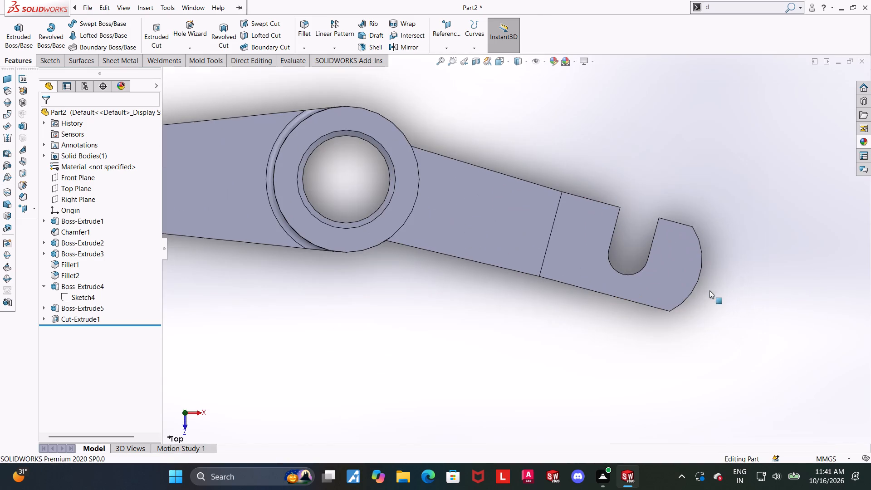
{"action": "scroll", "coordinate": [591, 233], "scroll_direction": "down", "scroll_amount": 2}
{"action": "scroll", "coordinate": [671, 281], "scroll_direction": "down", "scroll_amount": 1}
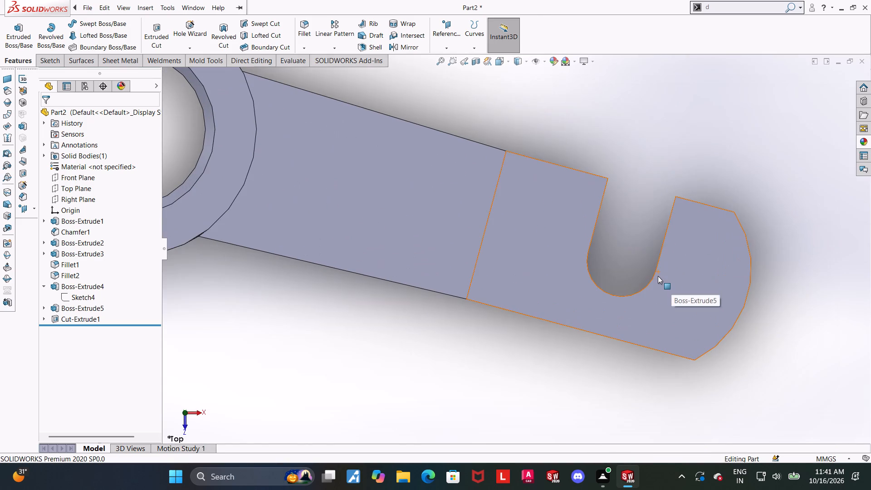
{"action": "scroll", "coordinate": [656, 259], "scroll_direction": "up", "scroll_amount": 1}
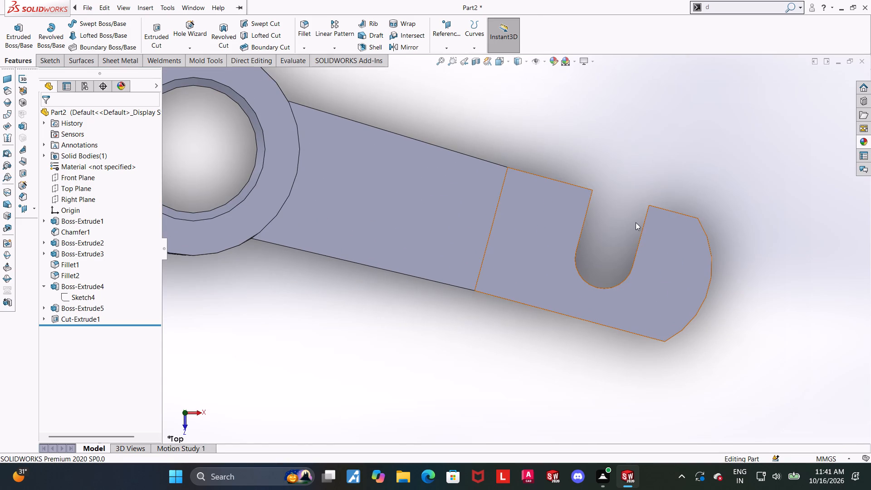
Show the part with hidden lines visible to expose the fork cut's inner edge inside the block.
{"action": "left_click", "coordinate": [523, 62]}
{"action": "left_click", "coordinate": [521, 117]}
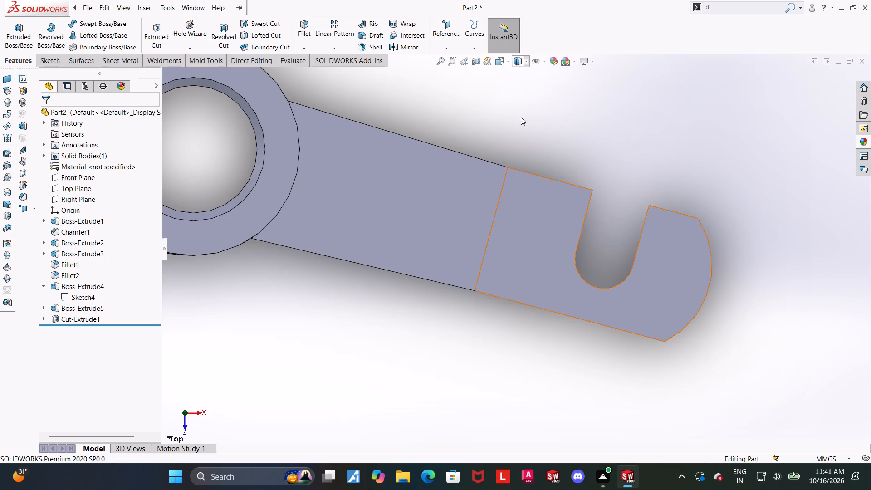
{"action": "scroll", "coordinate": [665, 210], "scroll_direction": "up", "scroll_amount": 2}
{"action": "left_click", "coordinate": [700, 209]}
{"action": "scroll", "coordinate": [670, 212], "scroll_direction": "down", "scroll_amount": 1}
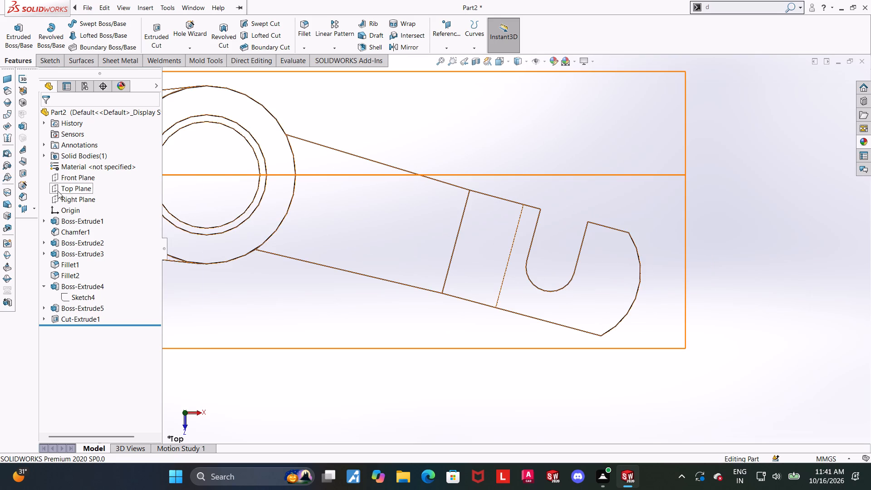
Open Sketch4 of the second arm to check its dimensions, and leave it without editing.
{"action": "left_click", "coordinate": [71, 295]}
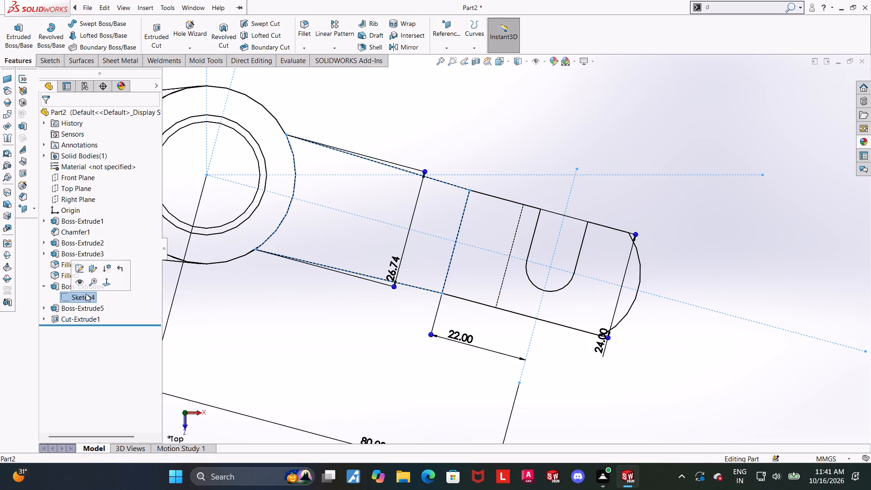
{"action": "scroll", "coordinate": [585, 259], "scroll_direction": "down", "scroll_amount": 2}
{"action": "left_click", "coordinate": [69, 299]}
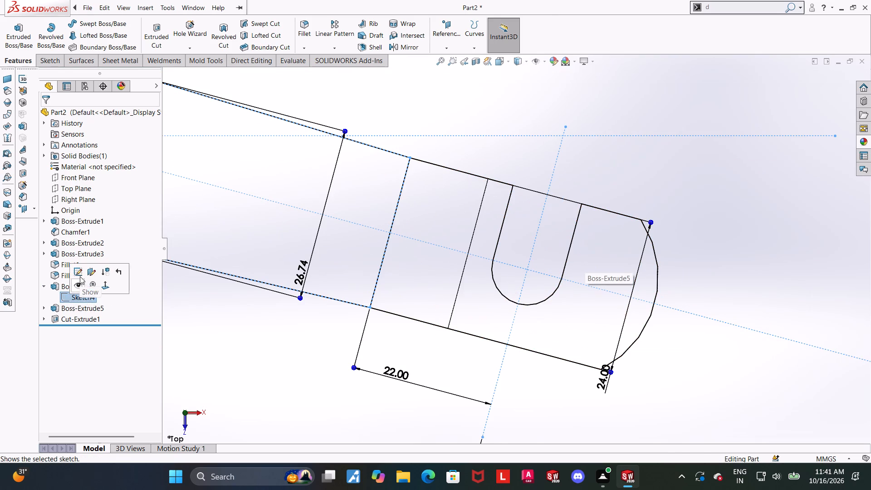
{"action": "left_click", "coordinate": [80, 274]}
{"action": "left_click", "coordinate": [65, 29]}
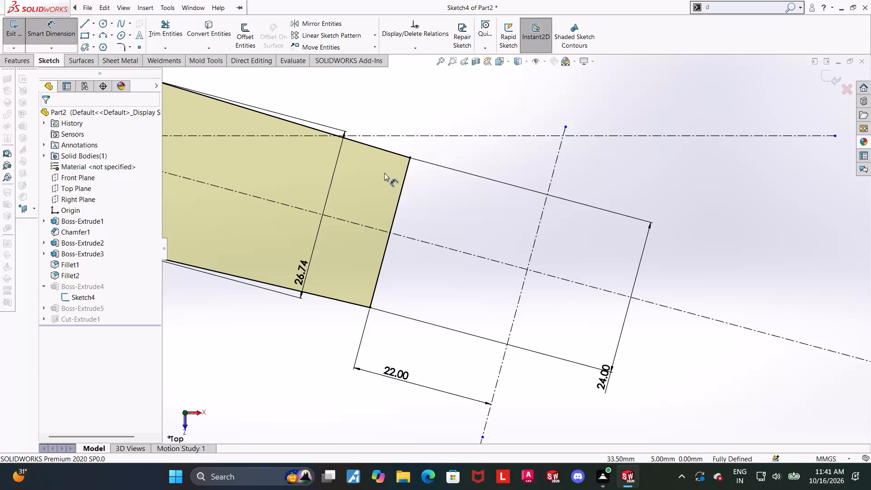
{"action": "left_click", "coordinate": [835, 73]}
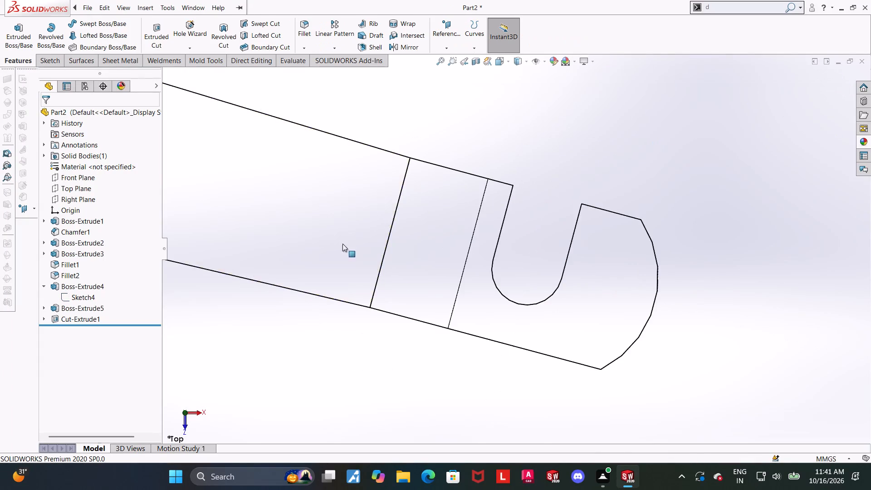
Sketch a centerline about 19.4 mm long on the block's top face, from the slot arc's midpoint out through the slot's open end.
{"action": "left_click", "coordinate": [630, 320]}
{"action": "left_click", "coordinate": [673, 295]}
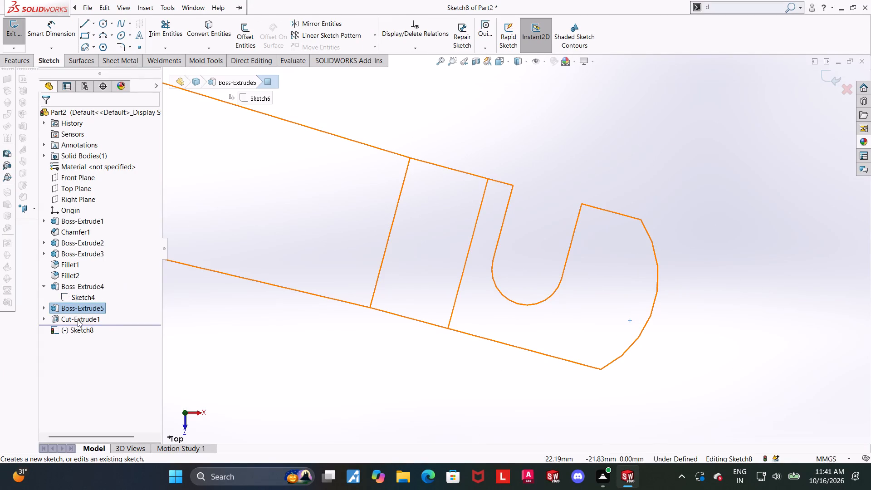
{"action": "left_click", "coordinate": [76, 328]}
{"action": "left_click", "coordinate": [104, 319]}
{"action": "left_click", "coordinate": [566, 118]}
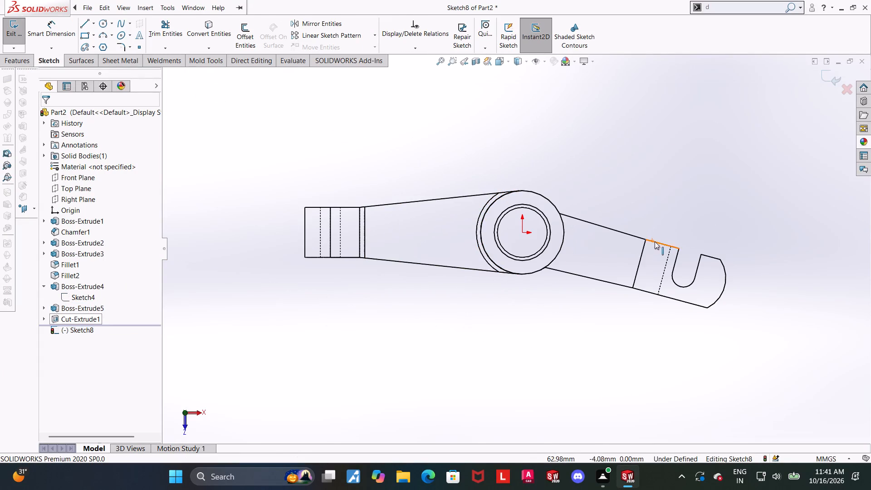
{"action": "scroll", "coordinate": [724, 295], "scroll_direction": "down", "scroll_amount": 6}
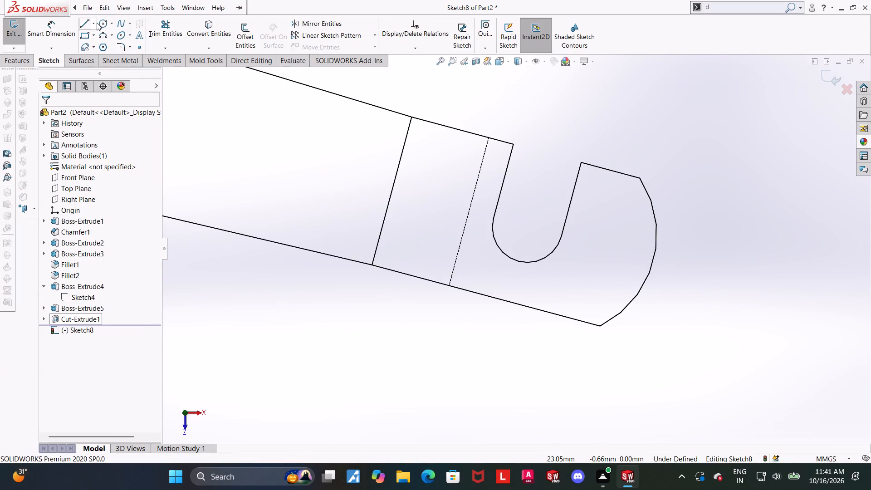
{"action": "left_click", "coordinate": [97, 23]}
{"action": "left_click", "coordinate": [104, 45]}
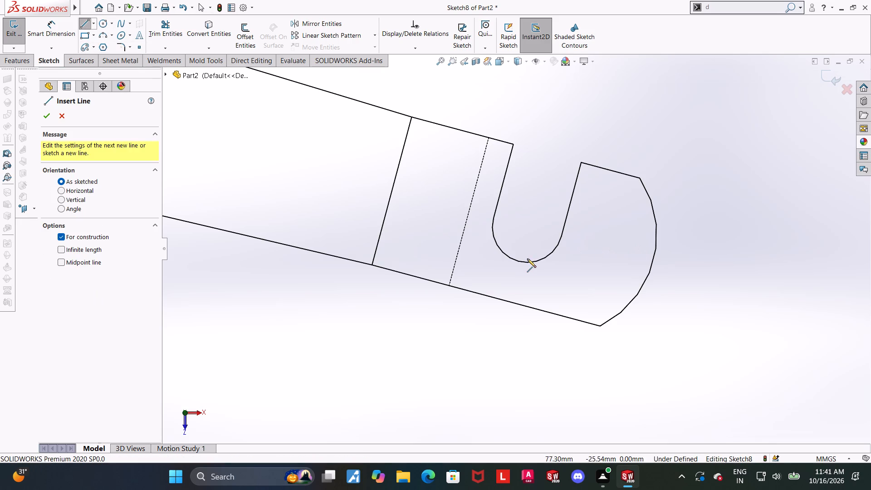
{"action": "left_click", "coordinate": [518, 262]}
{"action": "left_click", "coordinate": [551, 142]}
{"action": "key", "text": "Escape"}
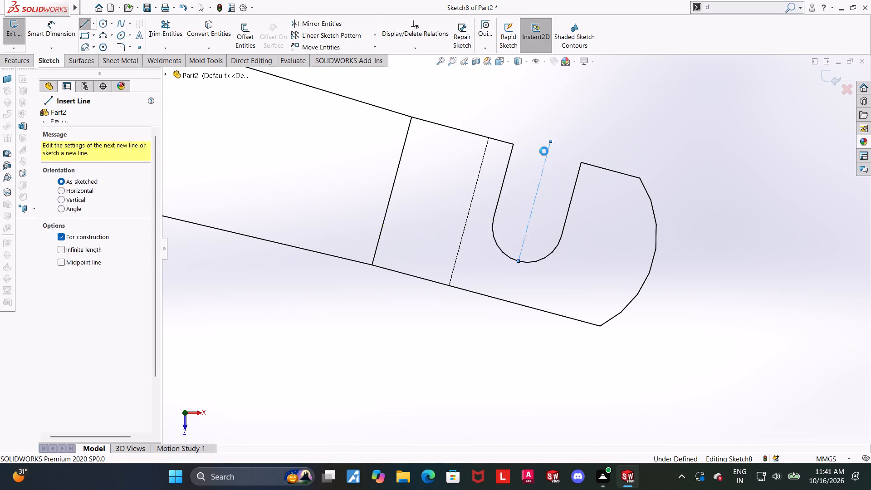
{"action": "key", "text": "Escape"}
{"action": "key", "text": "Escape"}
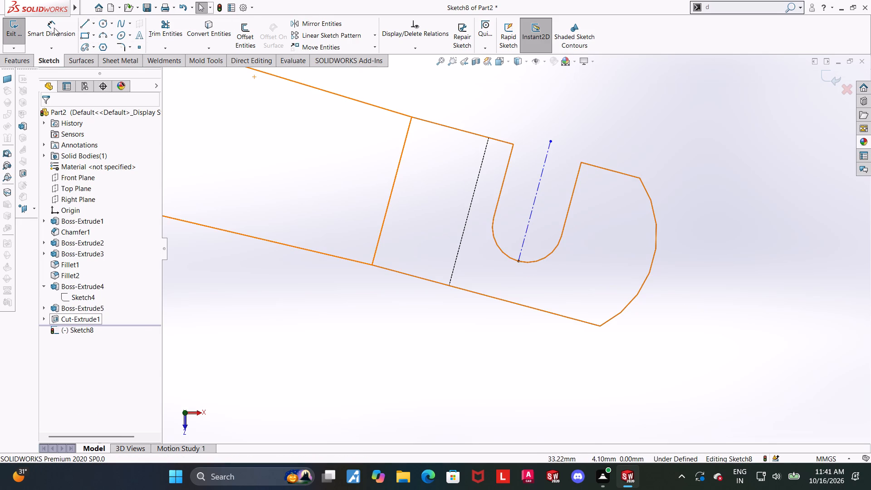
Check the distance between the fork cut's hidden inner edge and the slot centerline without placing a dimension.
{"action": "left_click", "coordinate": [52, 28]}
{"action": "left_click", "coordinate": [473, 186]}
{"action": "left_click", "coordinate": [535, 198]}
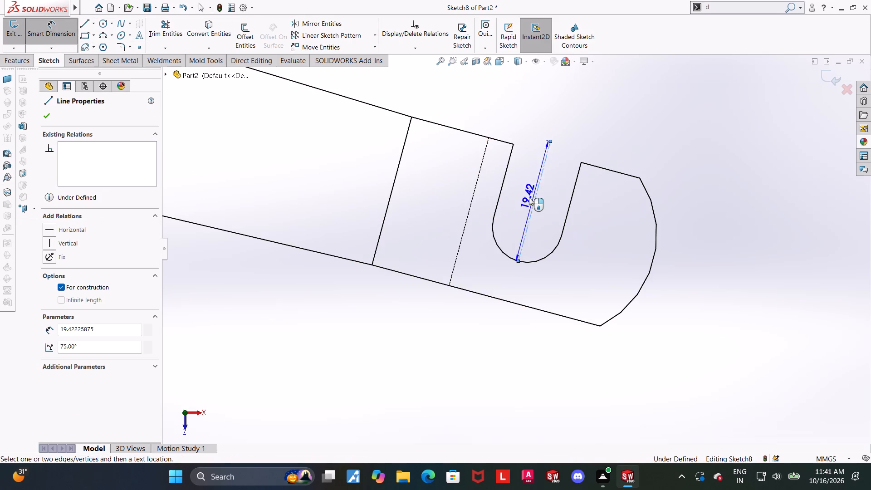
{"action": "left_click", "coordinate": [476, 183]}
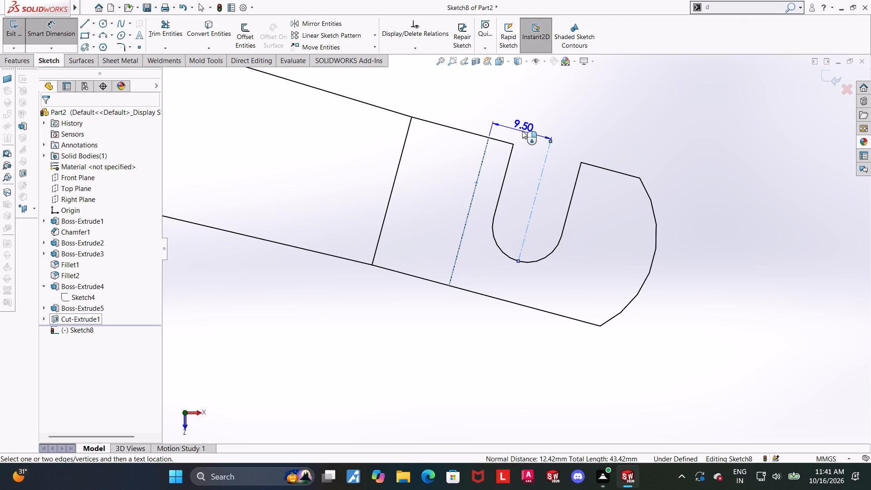
{"action": "key", "text": "Escape"}
{"action": "key", "text": "Escape"}
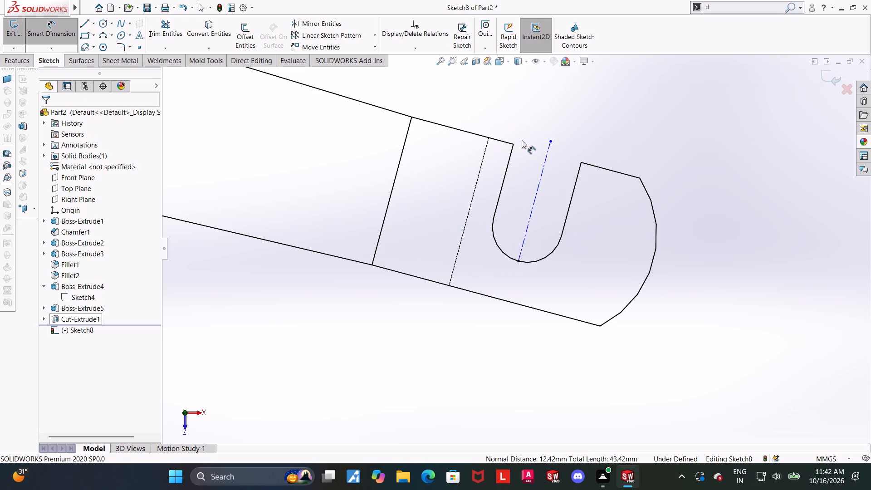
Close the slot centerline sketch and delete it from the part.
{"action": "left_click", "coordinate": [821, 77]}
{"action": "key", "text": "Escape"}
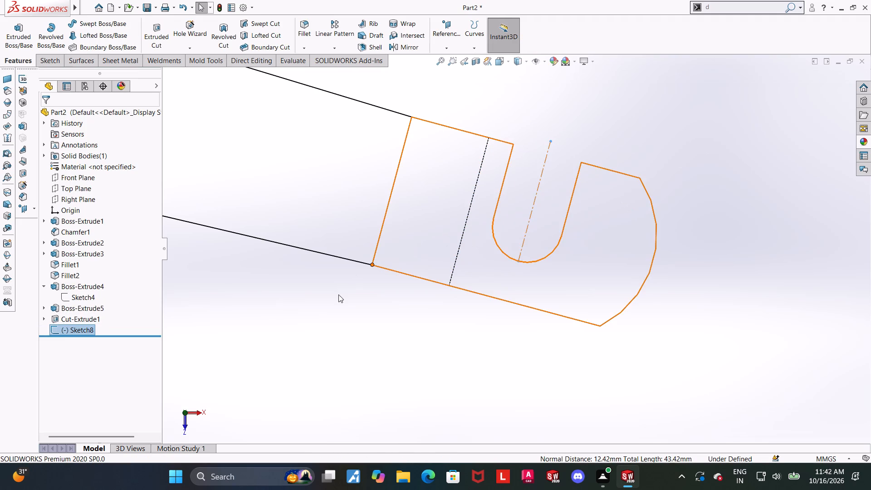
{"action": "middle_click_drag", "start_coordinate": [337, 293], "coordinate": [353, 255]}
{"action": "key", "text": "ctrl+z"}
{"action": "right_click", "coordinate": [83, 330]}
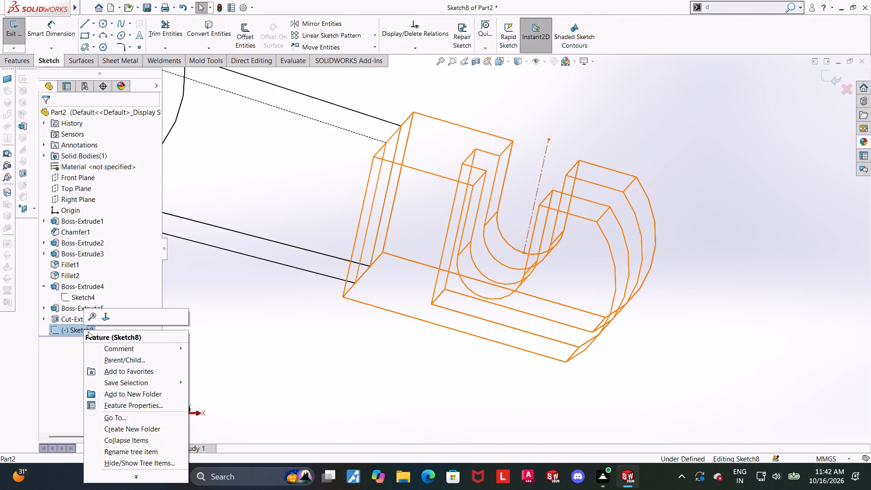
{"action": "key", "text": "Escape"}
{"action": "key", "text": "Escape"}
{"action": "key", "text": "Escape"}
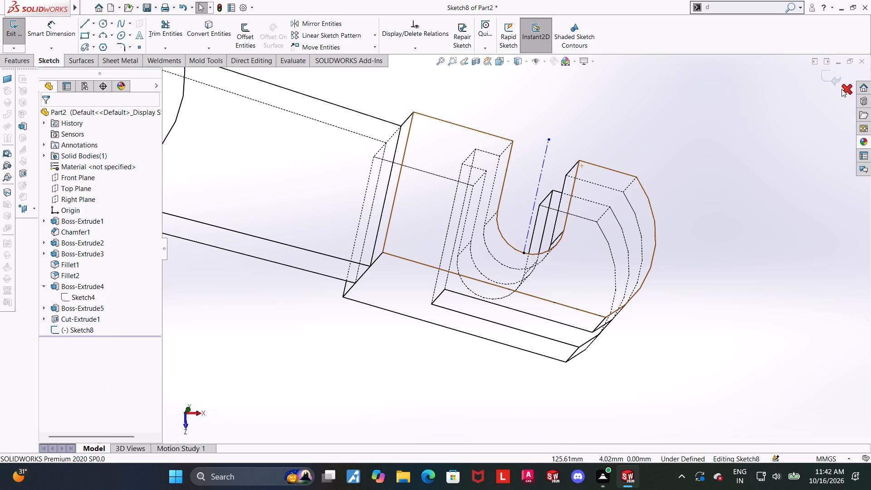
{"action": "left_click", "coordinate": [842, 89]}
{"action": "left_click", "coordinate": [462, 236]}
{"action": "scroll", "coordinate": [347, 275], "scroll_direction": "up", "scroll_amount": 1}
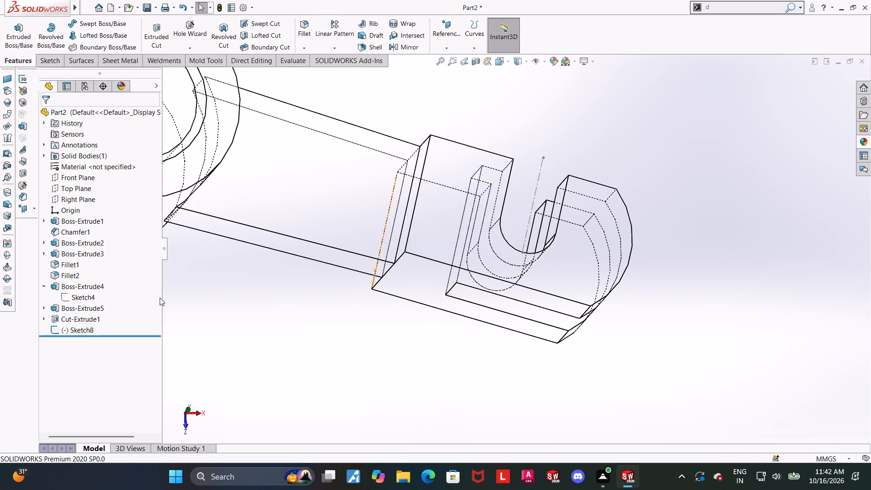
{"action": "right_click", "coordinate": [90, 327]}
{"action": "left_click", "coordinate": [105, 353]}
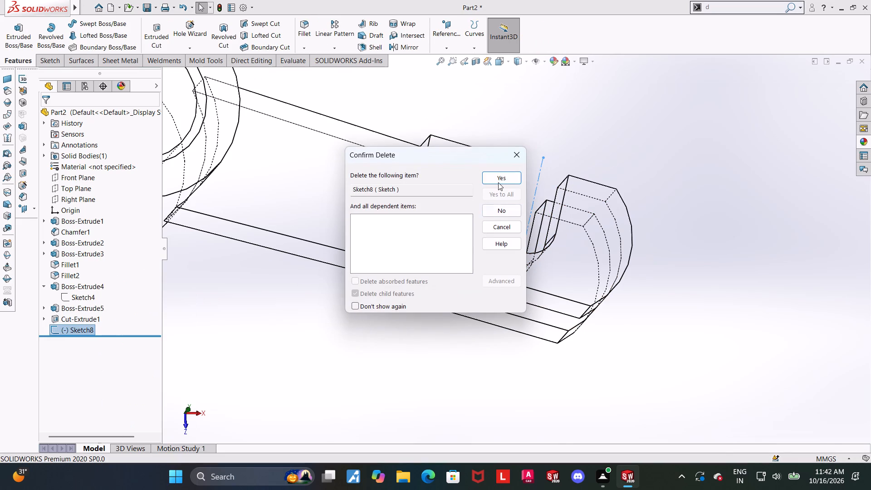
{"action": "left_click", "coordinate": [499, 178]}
Restore the Shaded With Edges display of the part.
{"action": "scroll", "coordinate": [586, 179], "scroll_direction": "up", "scroll_amount": 3}
{"action": "middle_click_drag", "start_coordinate": [566, 165], "coordinate": [577, 129]}
{"action": "left_click", "coordinate": [529, 61]}
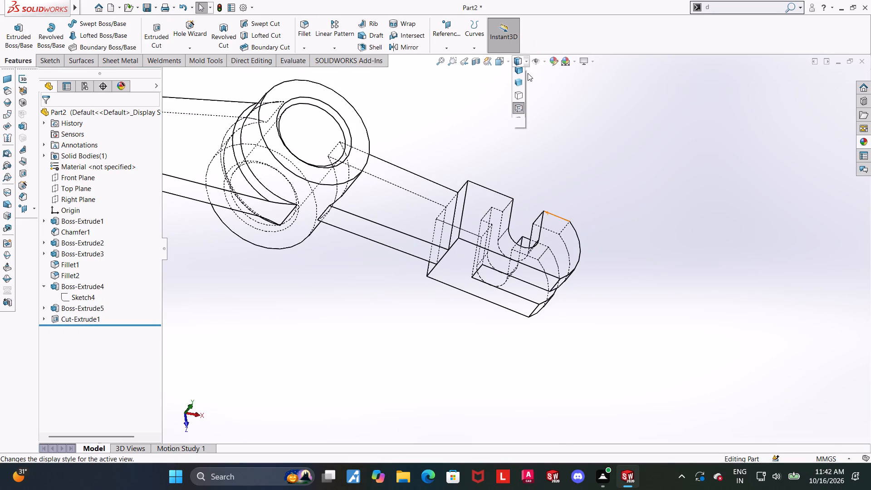
{"action": "left_click", "coordinate": [524, 74]}
{"action": "left_click", "coordinate": [519, 75]}
Examine the whole part from several angles, focusing on where the second arm joins the forked block.
{"action": "scroll", "coordinate": [523, 125], "scroll_direction": "up", "scroll_amount": 3}
{"action": "scroll", "coordinate": [498, 182], "scroll_direction": "down", "scroll_amount": 1}
{"action": "middle_click_drag", "start_coordinate": [530, 208], "coordinate": [493, 209]}
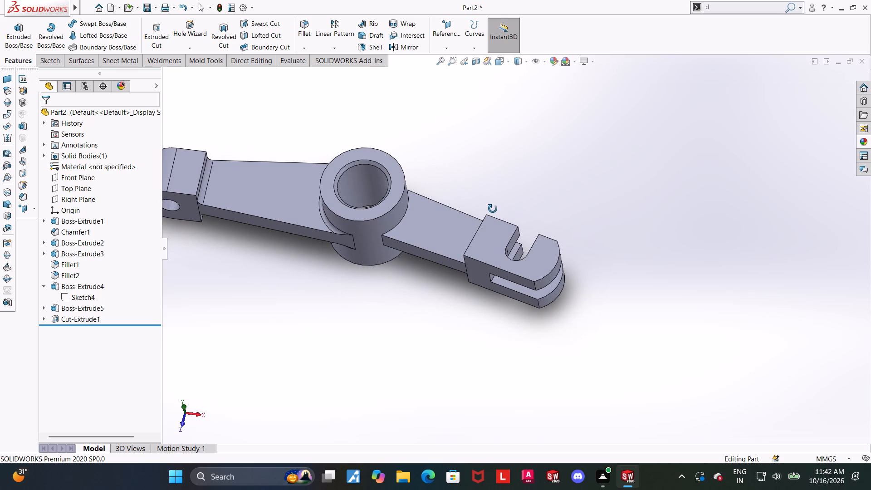
{"action": "middle_click_drag", "start_coordinate": [493, 209], "coordinate": [544, 193]}
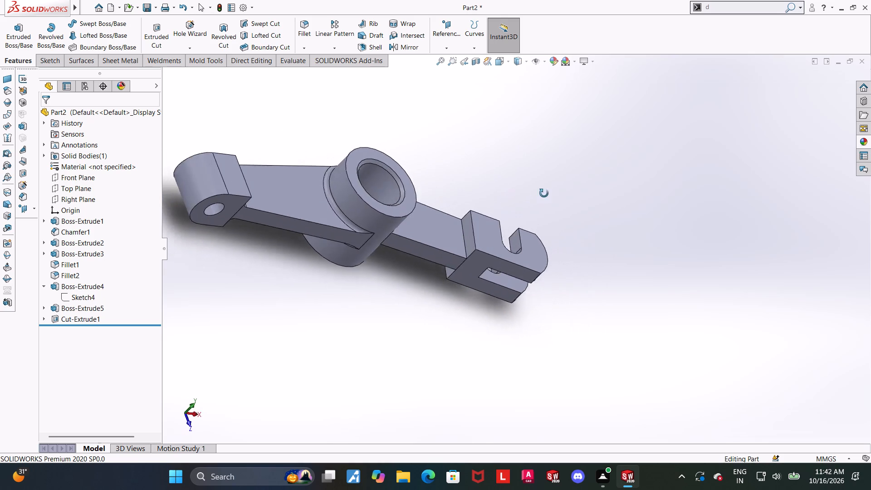
{"action": "middle_click_drag", "start_coordinate": [544, 193], "coordinate": [517, 172]}
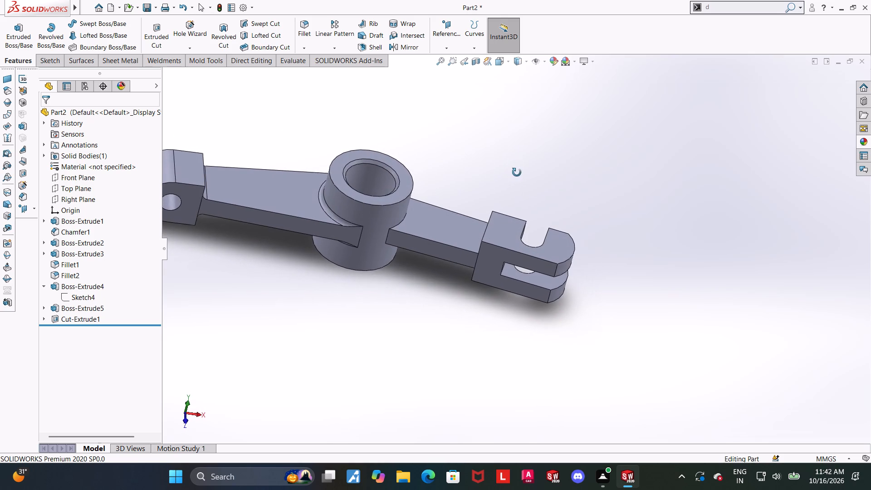
{"action": "middle_click_drag", "start_coordinate": [517, 172], "coordinate": [517, 173]}
{"action": "scroll", "coordinate": [478, 195], "scroll_direction": "down", "scroll_amount": 3}
{"action": "middle_click_drag", "start_coordinate": [470, 232], "coordinate": [475, 191]}
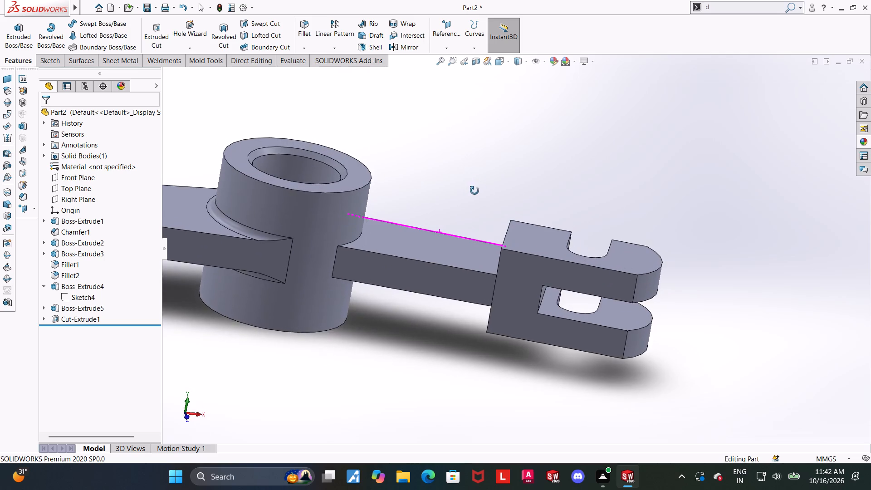
{"action": "middle_click_drag", "start_coordinate": [475, 191], "coordinate": [508, 204]}
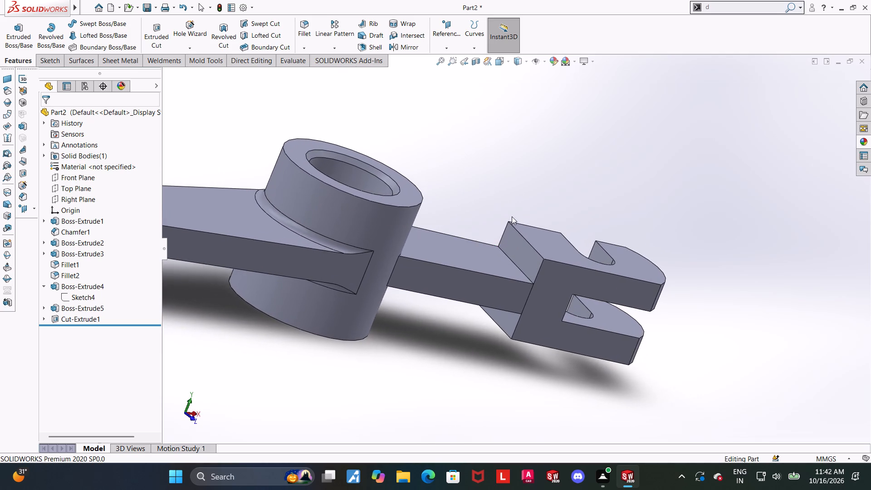
{"action": "scroll", "coordinate": [515, 224], "scroll_direction": "down", "scroll_amount": 2}
{"action": "middle_click_drag", "start_coordinate": [508, 211], "coordinate": [509, 206]}
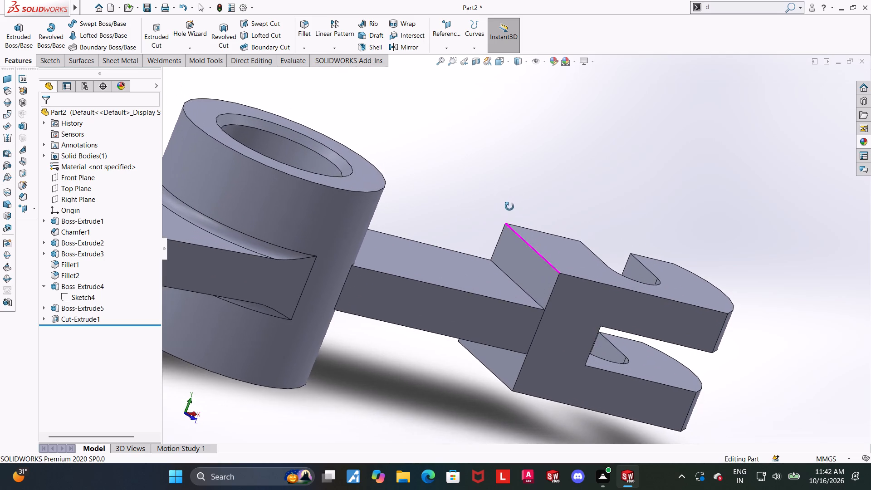
{"action": "middle_click_drag", "start_coordinate": [509, 206], "coordinate": [509, 223]}
Fillet the upper and lower edges where the second arm meets the forked block with a 2 mm radius.
{"action": "scroll", "coordinate": [523, 242], "scroll_direction": "down", "scroll_amount": 2}
{"action": "middle_click", "coordinate": [519, 243]}
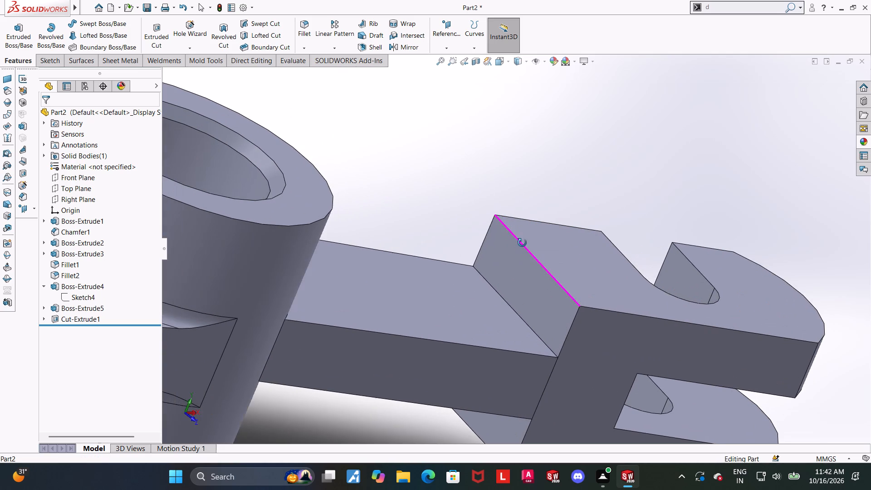
{"action": "left_click", "coordinate": [305, 28]}
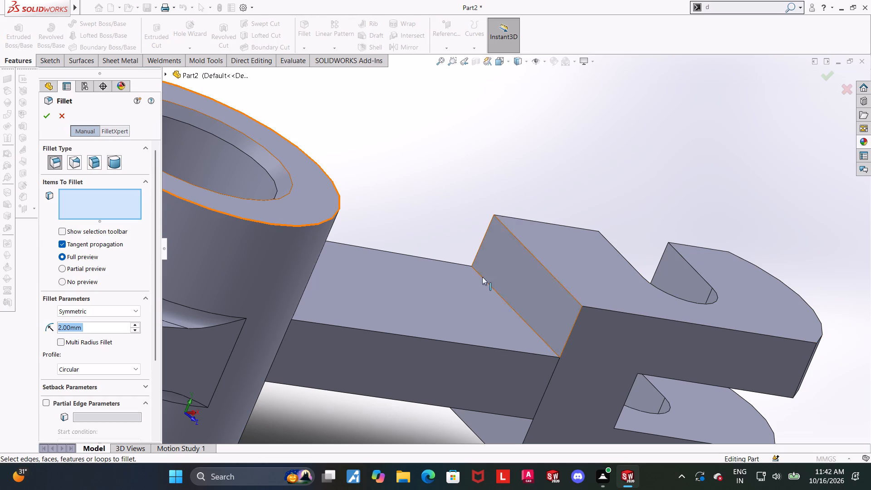
{"action": "left_click", "coordinate": [500, 300]}
{"action": "scroll", "coordinate": [500, 300], "scroll_direction": "up", "scroll_amount": 3}
{"action": "middle_click_drag", "start_coordinate": [515, 338], "coordinate": [513, 307]}
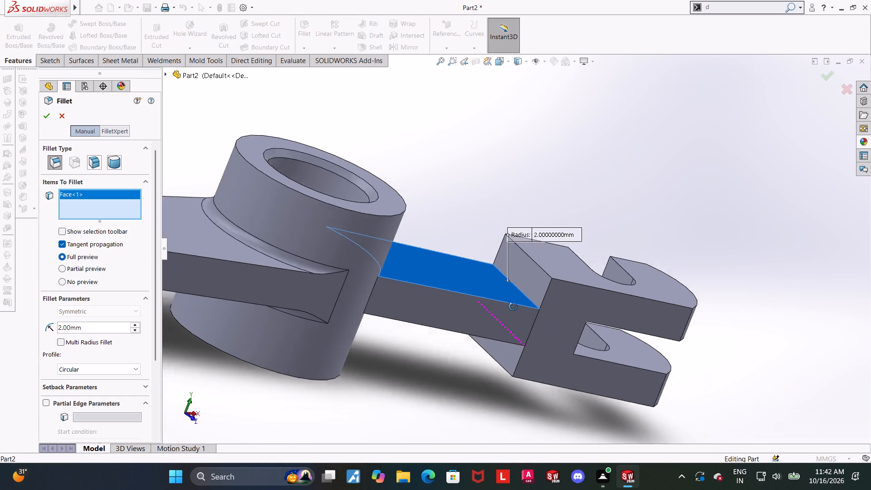
{"action": "middle_click_drag", "start_coordinate": [513, 307], "coordinate": [532, 271]}
{"action": "left_click", "coordinate": [500, 335]}
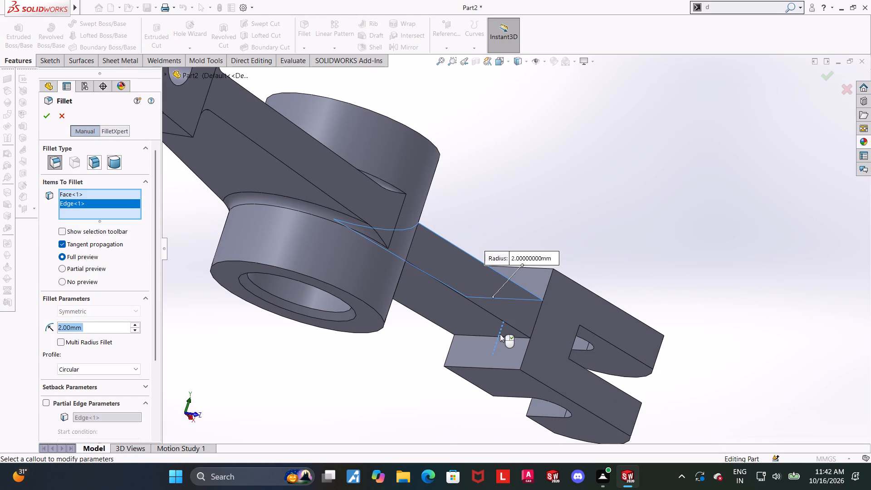
{"action": "right_click", "coordinate": [97, 202]}
{"action": "left_click", "coordinate": [107, 219]}
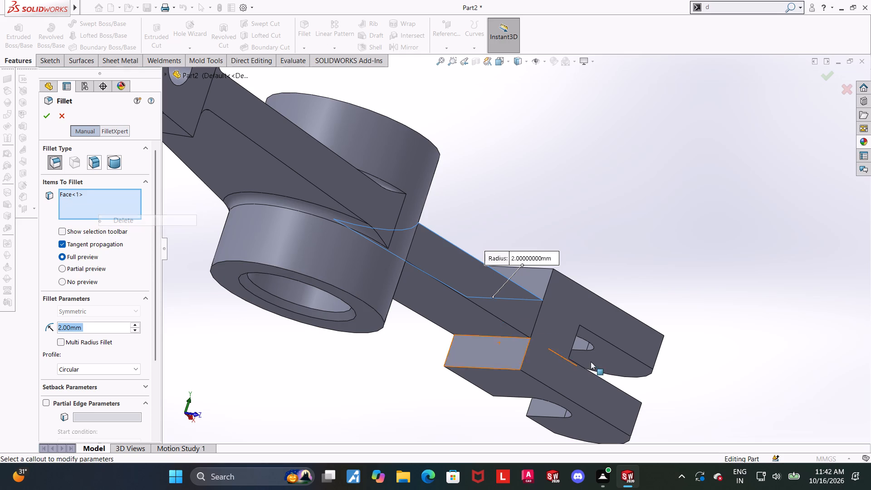
{"action": "left_click", "coordinate": [515, 338]}
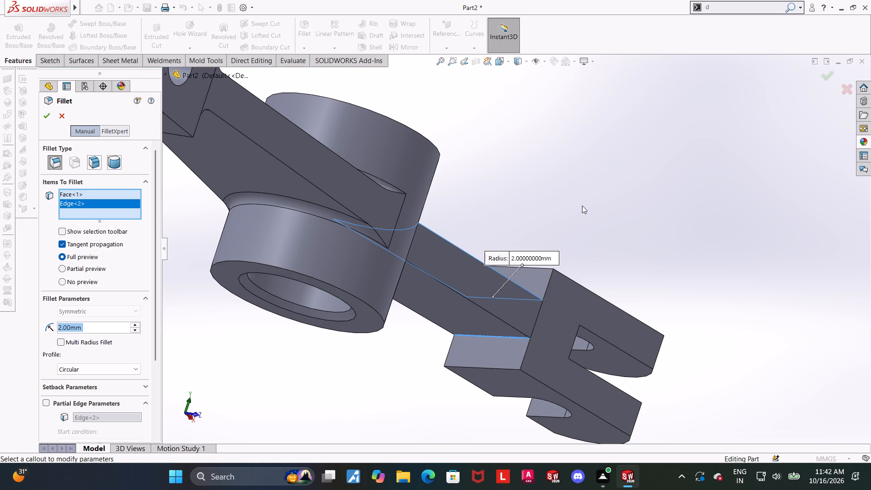
{"action": "middle_click_drag", "start_coordinate": [582, 211], "coordinate": [565, 266]}
{"action": "right_click", "coordinate": [93, 191]}
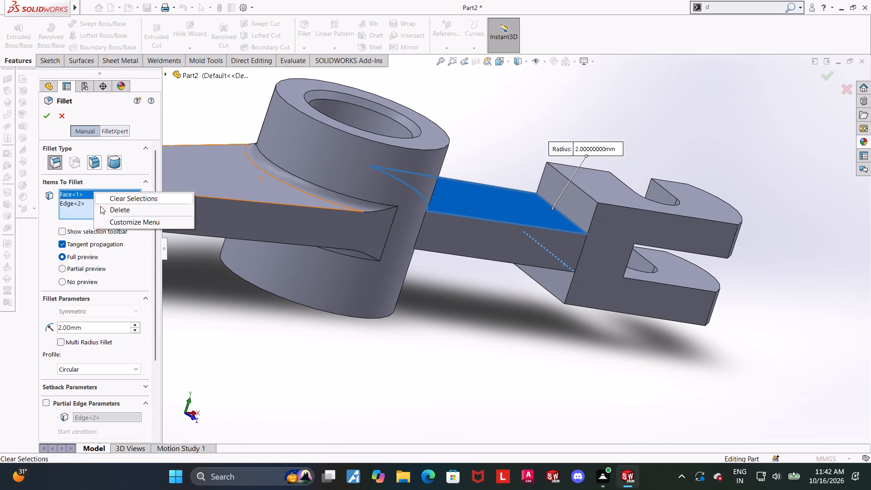
{"action": "left_click", "coordinate": [109, 211]}
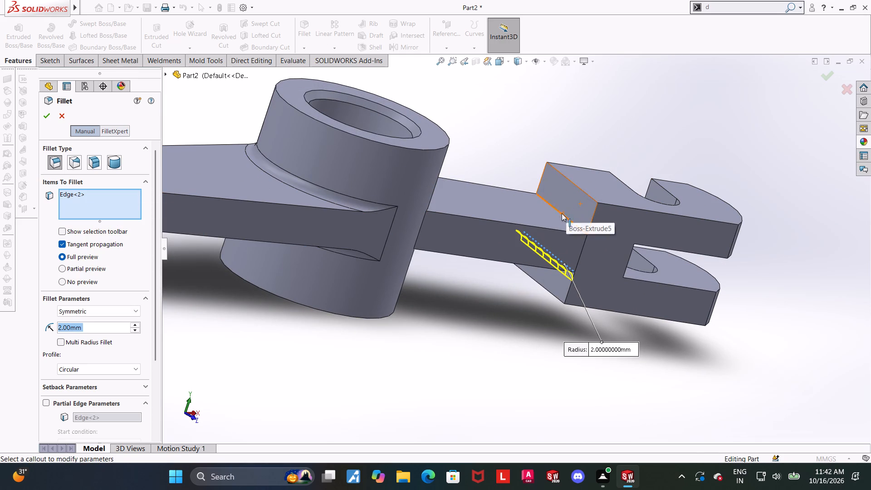
{"action": "left_click", "coordinate": [561, 214]}
{"action": "left_click", "coordinate": [44, 117]}
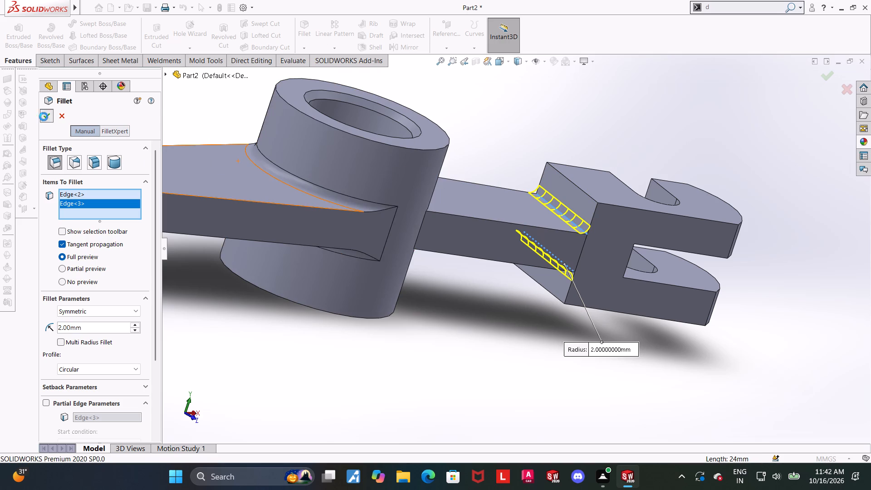
Examine the part in the front view, comparing the fillets where both arms meet the bushing and end blocks.
{"action": "scroll", "coordinate": [393, 182], "scroll_direction": "up", "scroll_amount": 3}
{"action": "middle_click_drag", "start_coordinate": [586, 235], "coordinate": [577, 217]}
{"action": "left_click", "coordinate": [568, 148]}
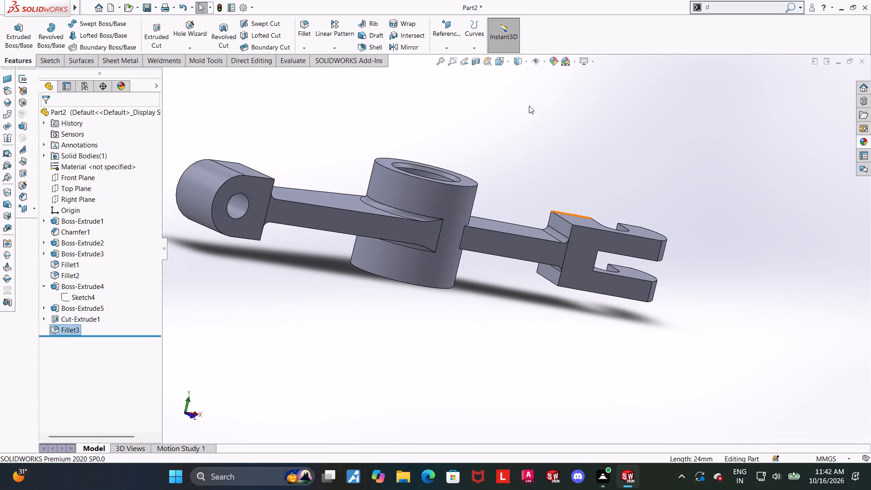
{"action": "left_click", "coordinate": [499, 61]}
{"action": "left_click", "coordinate": [489, 279]}
{"action": "scroll", "coordinate": [714, 284], "scroll_direction": "up", "scroll_amount": 1}
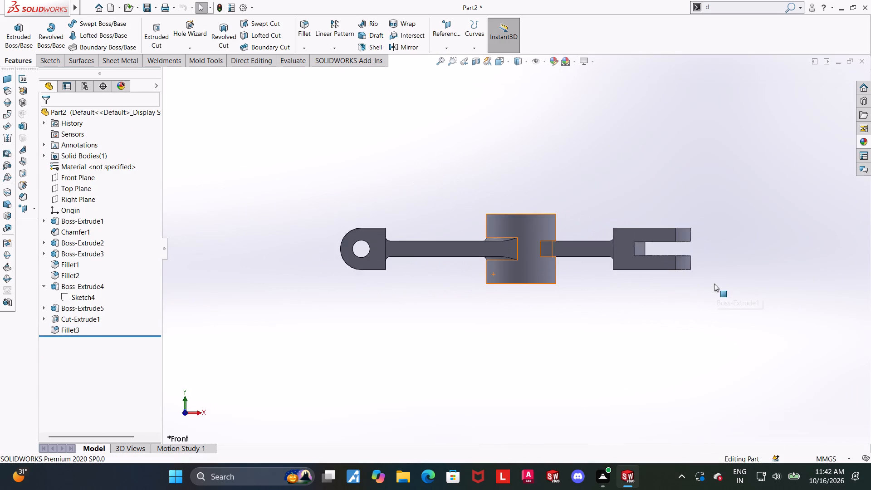
{"action": "scroll", "coordinate": [714, 284], "scroll_direction": "up", "scroll_amount": 1}
{"action": "scroll", "coordinate": [513, 235], "scroll_direction": "down", "scroll_amount": 2}
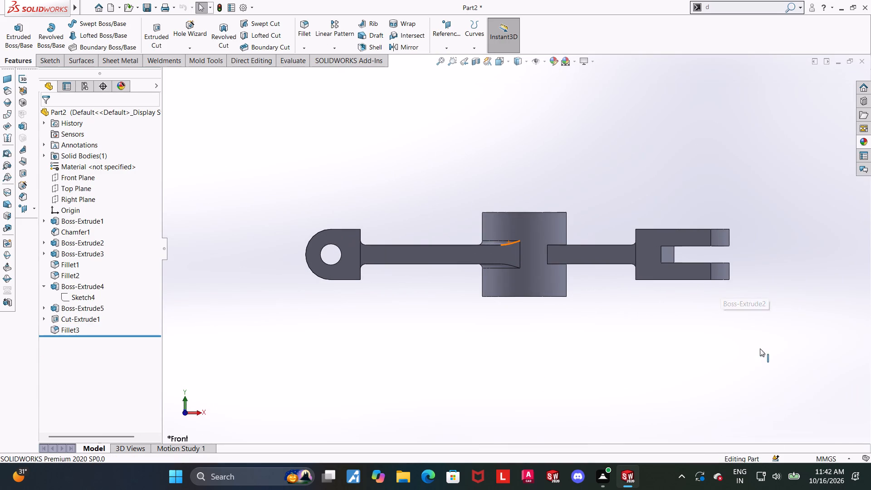
{"action": "scroll", "coordinate": [558, 241], "scroll_direction": "down", "scroll_amount": 2}
{"action": "scroll", "coordinate": [610, 210], "scroll_direction": "down", "scroll_amount": 3}
Add the upper and lower edges where the second arm meets the bushing to the existing 2 mm forked-block fillet.
{"action": "middle_click_drag", "start_coordinate": [602, 214], "coordinate": [605, 230]}
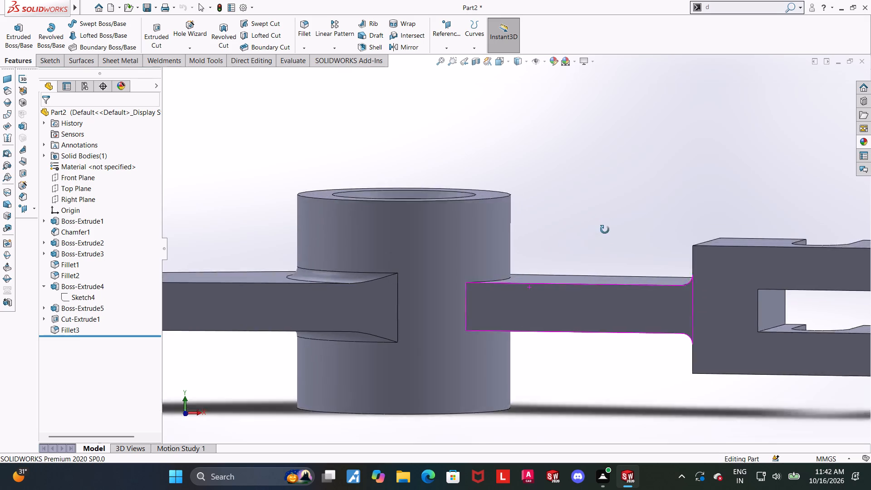
{"action": "middle_click_drag", "start_coordinate": [605, 230], "coordinate": [607, 252]}
{"action": "scroll", "coordinate": [594, 226], "scroll_direction": "down", "scroll_amount": 2}
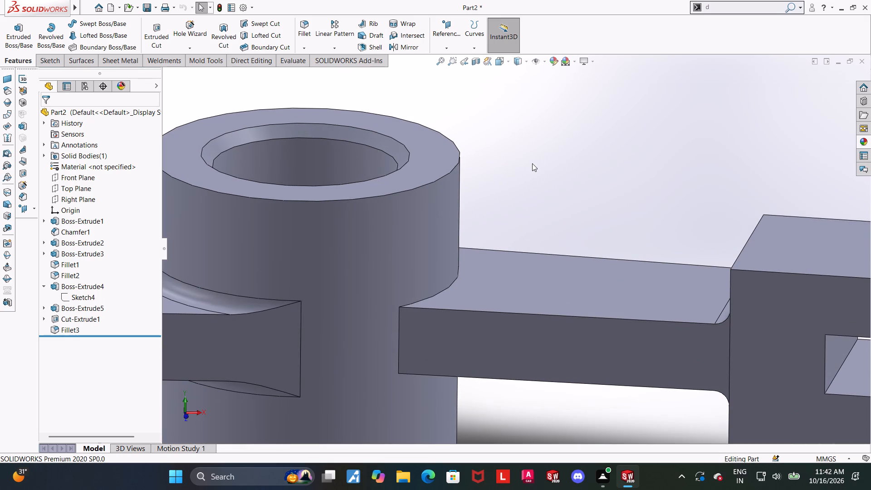
{"action": "left_click", "coordinate": [302, 34]}
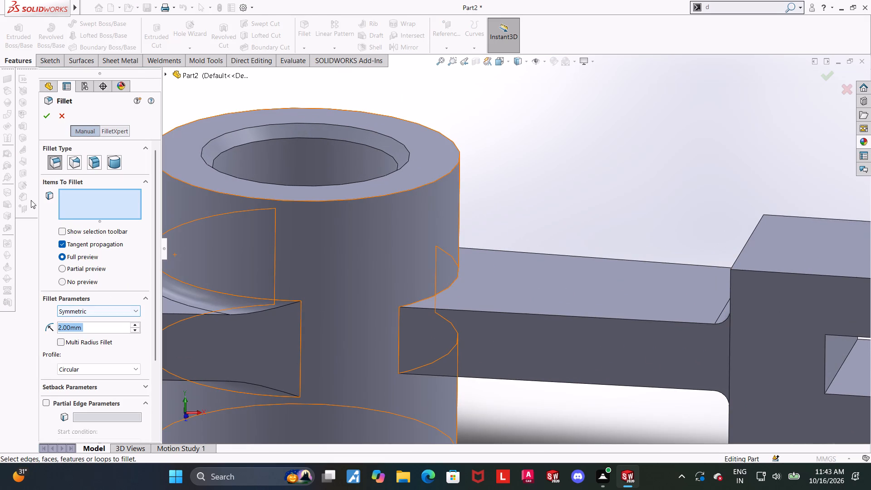
{"action": "left_click", "coordinate": [59, 121]}
{"action": "left_click", "coordinate": [63, 333]}
{"action": "left_click", "coordinate": [72, 310]}
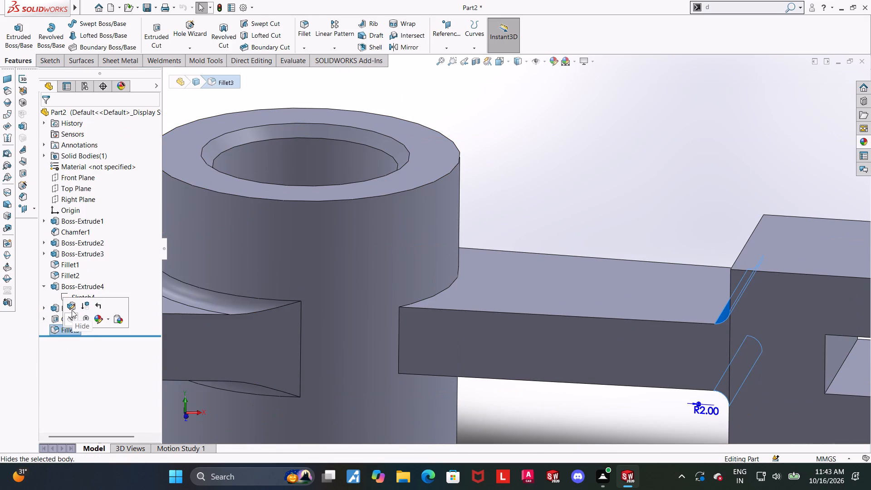
{"action": "left_click", "coordinate": [442, 293]}
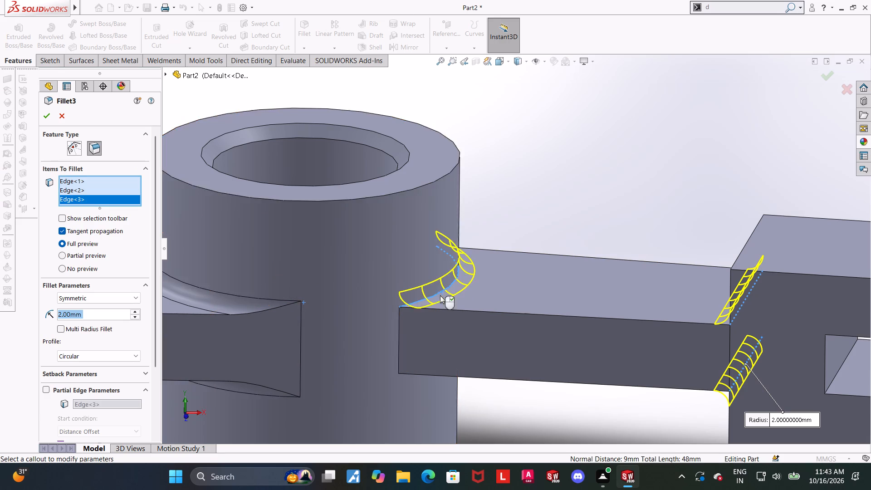
{"action": "scroll", "coordinate": [480, 348], "scroll_direction": "up", "scroll_amount": 3}
{"action": "middle_click_drag", "start_coordinate": [488, 349], "coordinate": [477, 226]}
{"action": "left_click", "coordinate": [475, 293]}
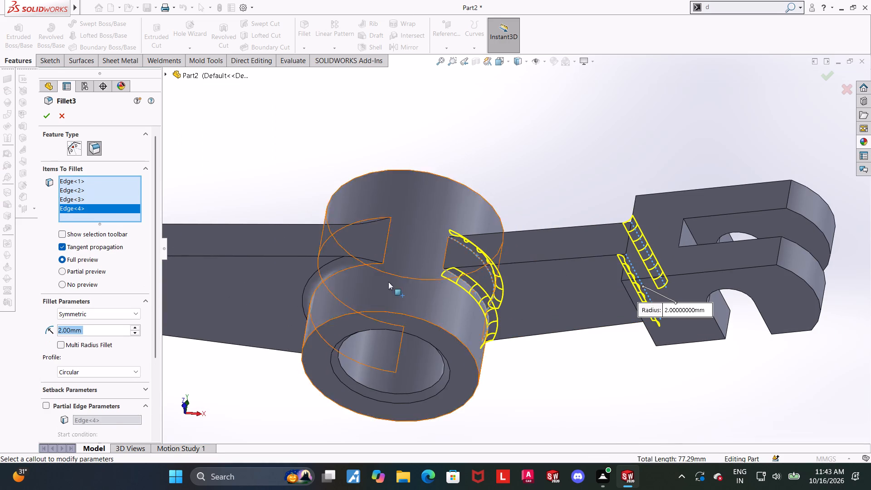
{"action": "left_click", "coordinate": [45, 119]}
Examine the whole part from several angles, checking the fillets around the second arm and bushing.
{"action": "scroll", "coordinate": [402, 191], "scroll_direction": "up", "scroll_amount": 3}
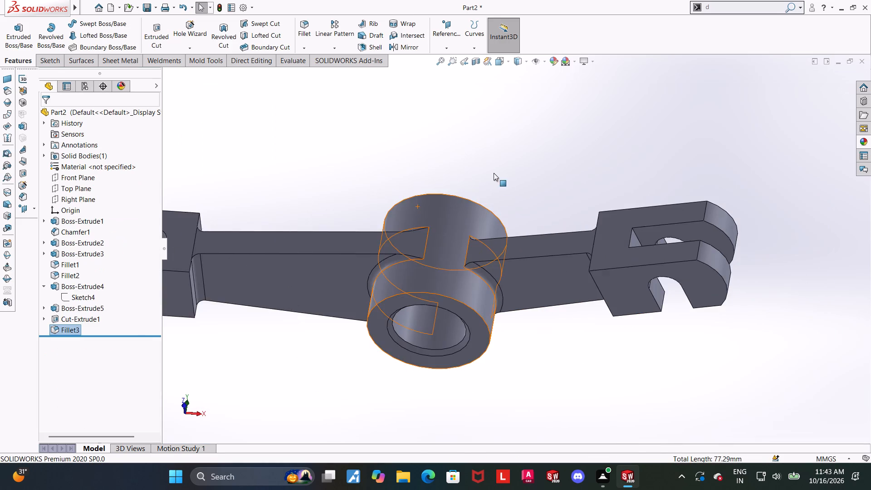
{"action": "middle_click_drag", "start_coordinate": [494, 174], "coordinate": [519, 322]}
{"action": "scroll", "coordinate": [515, 314], "scroll_direction": "up", "scroll_amount": 2}
{"action": "scroll", "coordinate": [518, 192], "scroll_direction": "down", "scroll_amount": 1}
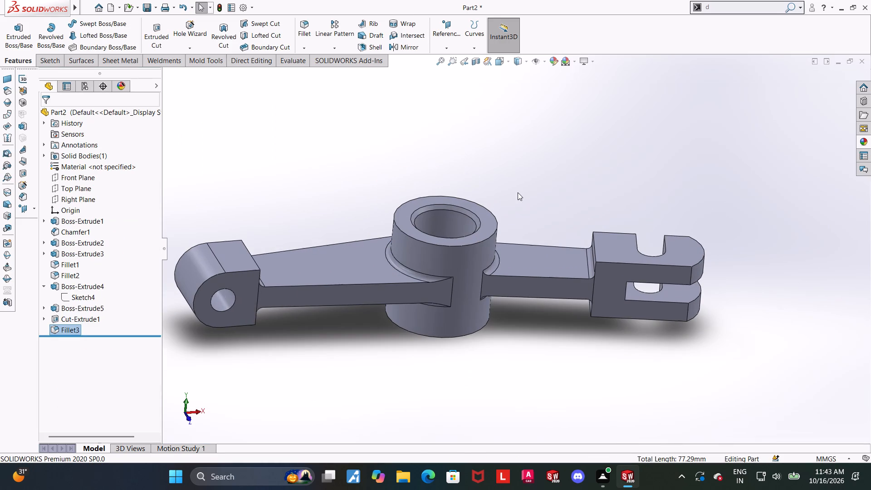
{"action": "left_click", "coordinate": [567, 196]}
{"action": "scroll", "coordinate": [620, 223], "scroll_direction": "up", "scroll_amount": 1}
{"action": "middle_click_drag", "start_coordinate": [618, 227], "coordinate": [606, 303]}
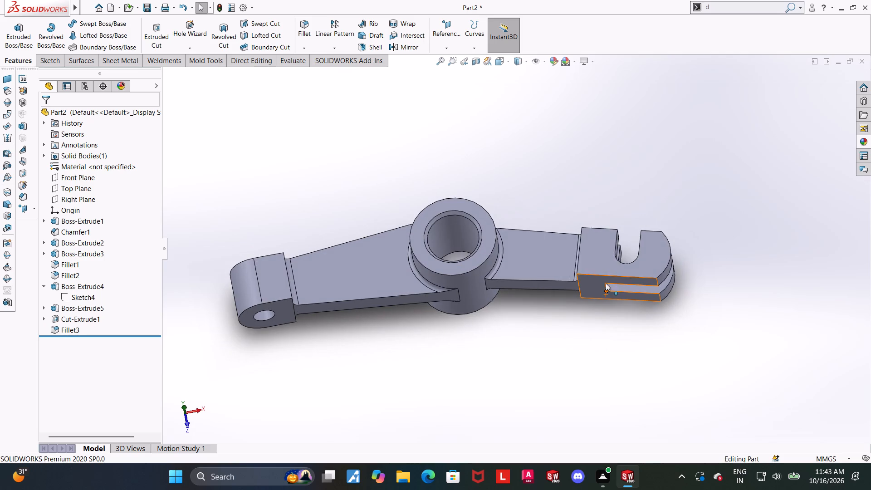
Examine the part's top view in Hidden Lines Visible display, including the bushing, both arms and the forked block.
{"action": "left_click", "coordinate": [494, 66]}
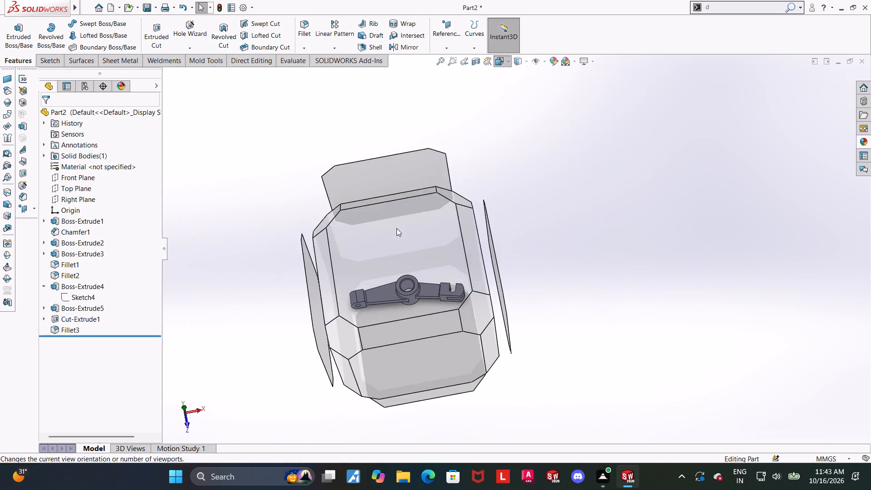
{"action": "left_click", "coordinate": [396, 228]}
{"action": "scroll", "coordinate": [481, 297], "scroll_direction": "down", "scroll_amount": 1}
{"action": "left_click", "coordinate": [525, 60]}
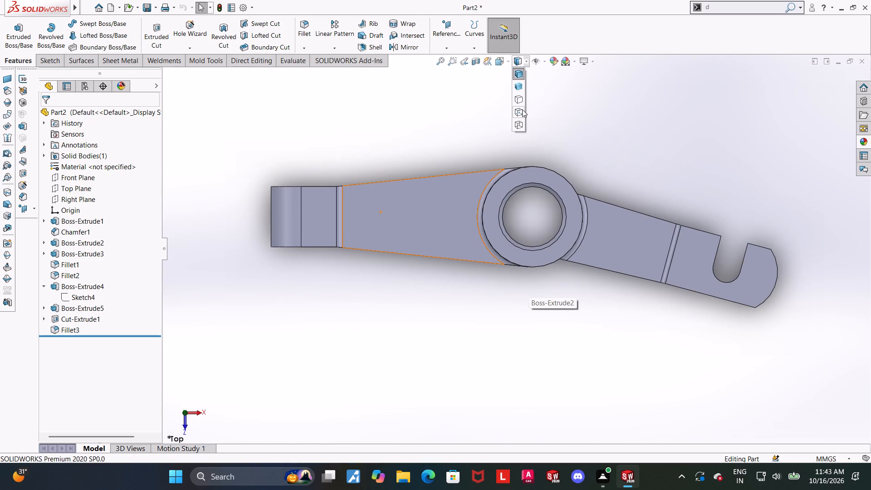
{"action": "left_click", "coordinate": [522, 109]}
{"action": "scroll", "coordinate": [599, 145], "scroll_direction": "up", "scroll_amount": 1}
{"action": "scroll", "coordinate": [592, 159], "scroll_direction": "down", "scroll_amount": 1}
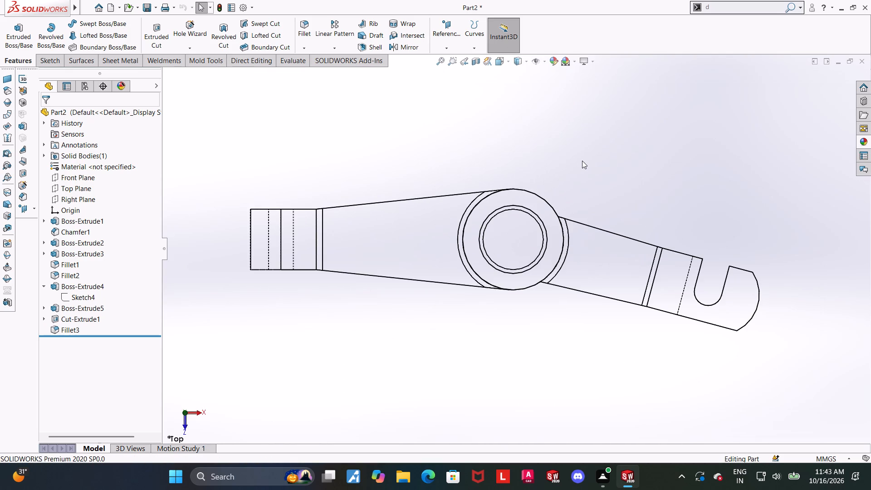
{"action": "scroll", "coordinate": [582, 161], "scroll_direction": "up", "scroll_amount": 1}
{"action": "scroll", "coordinate": [467, 161], "scroll_direction": "down", "scroll_amount": 1}
{"action": "scroll", "coordinate": [528, 194], "scroll_direction": "up", "scroll_amount": 1}
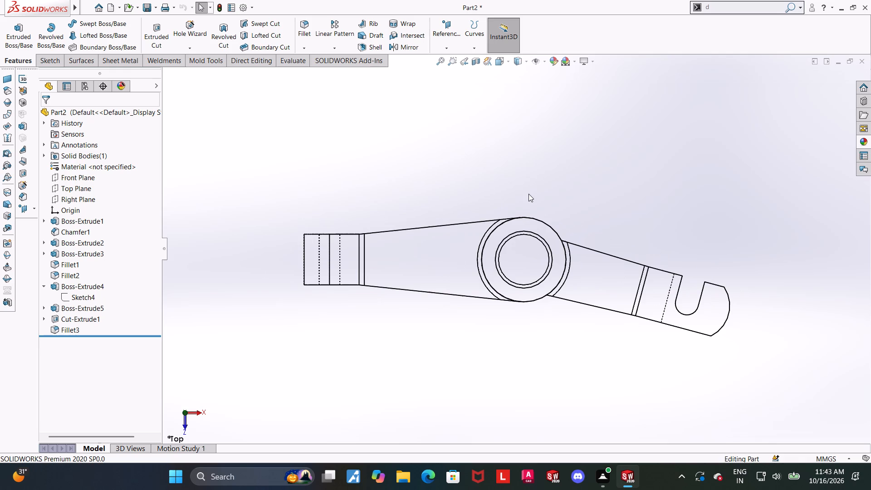
{"action": "scroll", "coordinate": [744, 274], "scroll_direction": "down", "scroll_amount": 1}
{"action": "scroll", "coordinate": [713, 349], "scroll_direction": "down", "scroll_amount": 1}
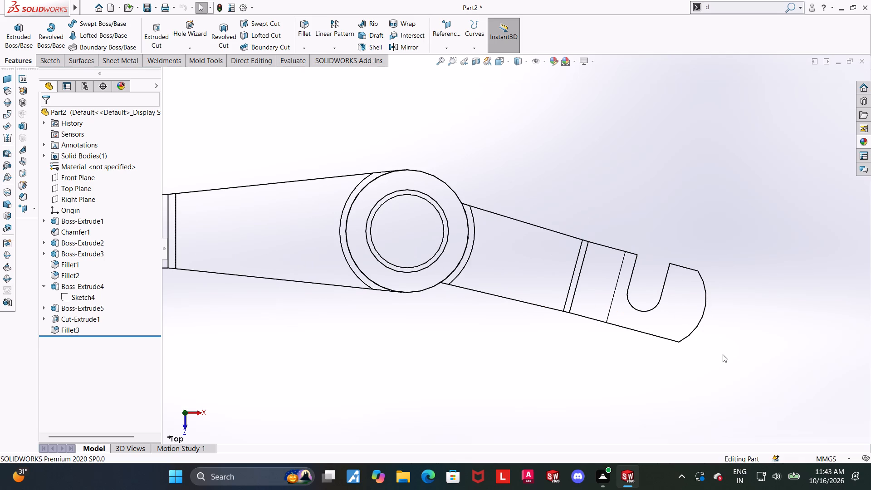
{"action": "scroll", "coordinate": [589, 351], "scroll_direction": "up", "scroll_amount": 1}
{"action": "scroll", "coordinate": [489, 337], "scroll_direction": "down", "scroll_amount": 1}
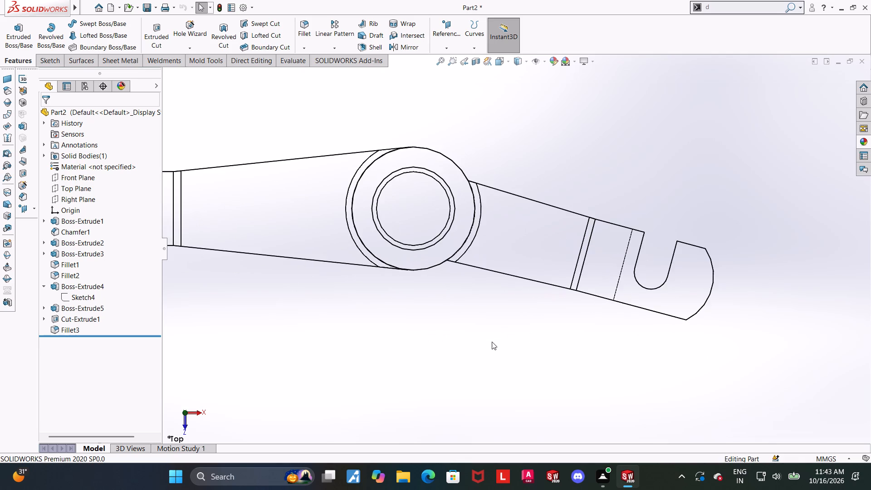
Examine the part's hidden lines in the front view and at an angle, focusing on the arm-to-bushing junctions.
{"action": "middle_click_drag", "start_coordinate": [492, 342], "coordinate": [518, 181]}
{"action": "left_click", "coordinate": [501, 63]}
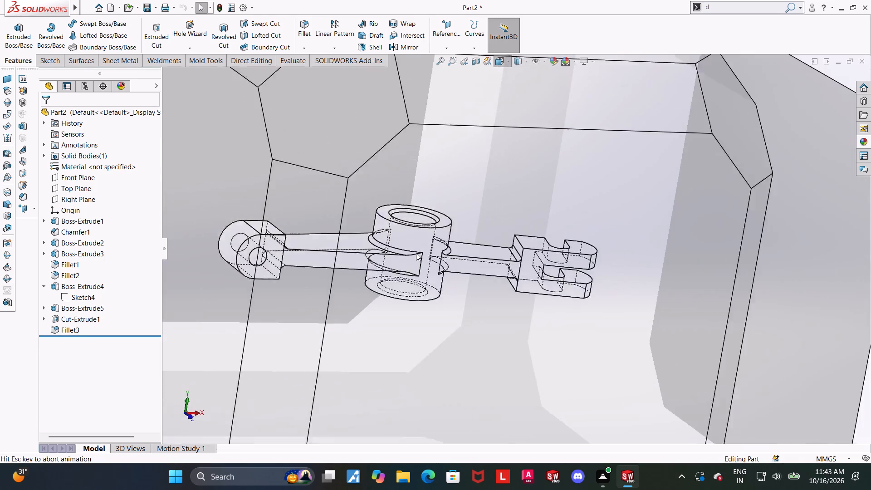
{"action": "left_click", "coordinate": [434, 322]}
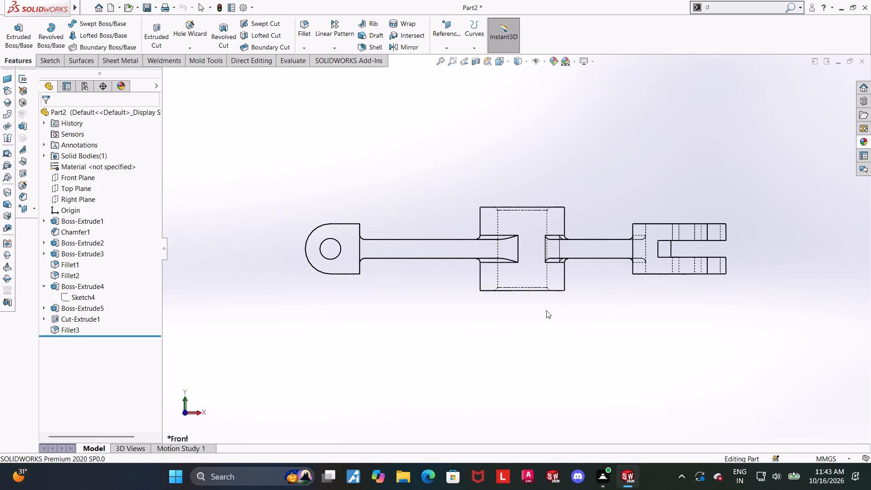
{"action": "scroll", "coordinate": [512, 269], "scroll_direction": "down", "scroll_amount": 1}
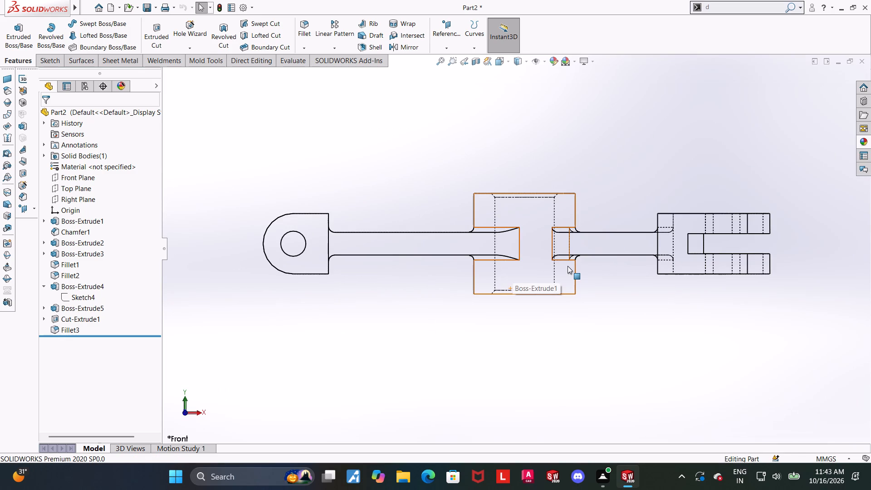
{"action": "scroll", "coordinate": [568, 266], "scroll_direction": "down", "scroll_amount": 1}
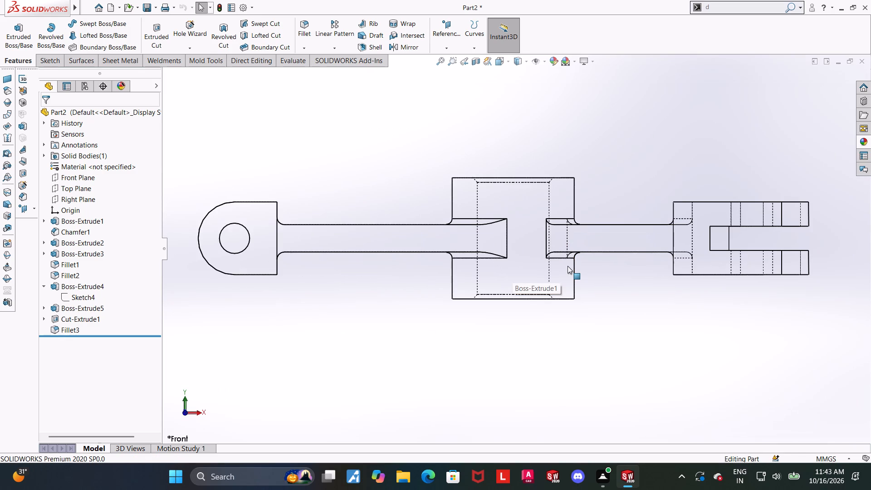
{"action": "scroll", "coordinate": [568, 266], "scroll_direction": "down", "scroll_amount": 1}
{"action": "scroll", "coordinate": [568, 266], "scroll_direction": "up", "scroll_amount": 1}
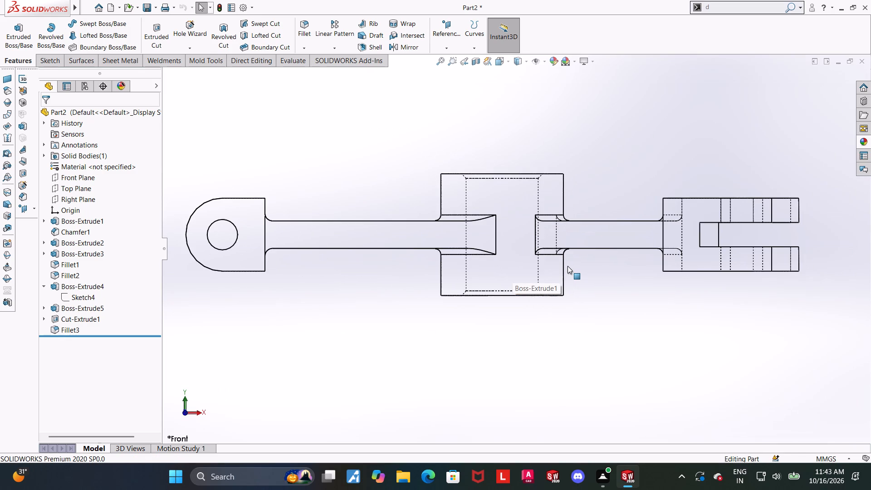
{"action": "scroll", "coordinate": [568, 266], "scroll_direction": "up", "scroll_amount": 1}
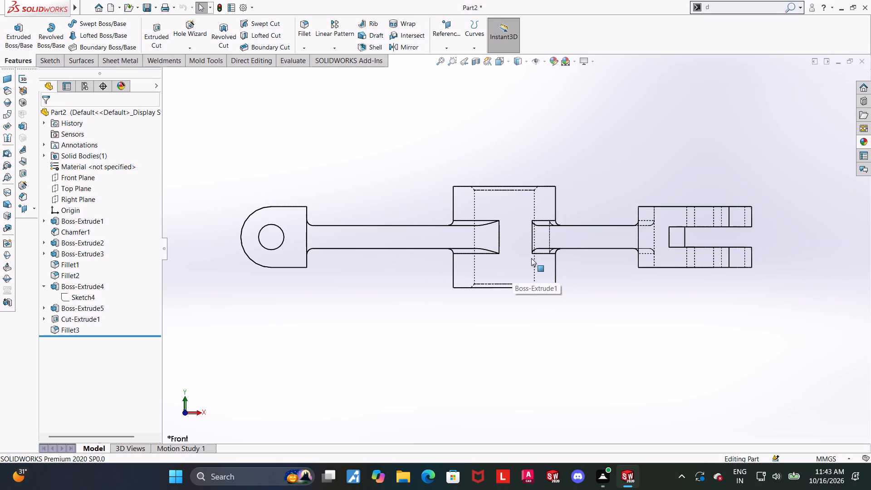
{"action": "scroll", "coordinate": [531, 258], "scroll_direction": "down", "scroll_amount": 1}
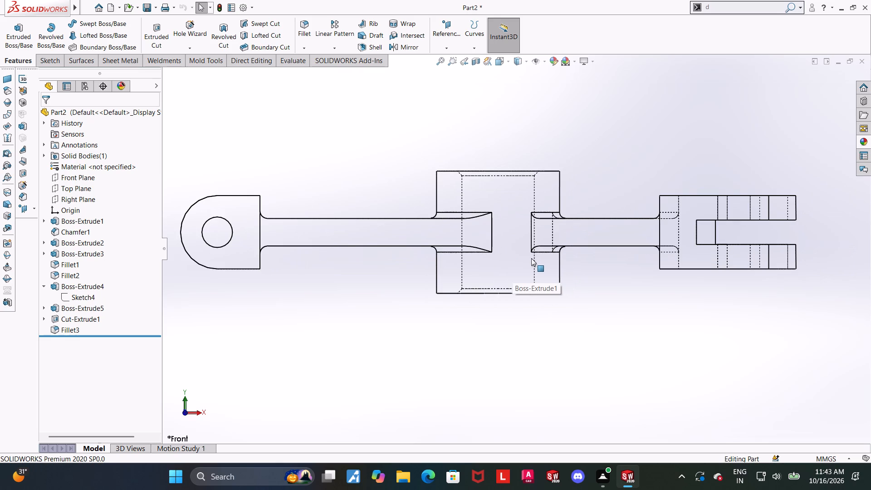
{"action": "scroll", "coordinate": [531, 258], "scroll_direction": "up", "scroll_amount": 1}
{"action": "middle_click_drag", "start_coordinate": [531, 228], "coordinate": [537, 293]}
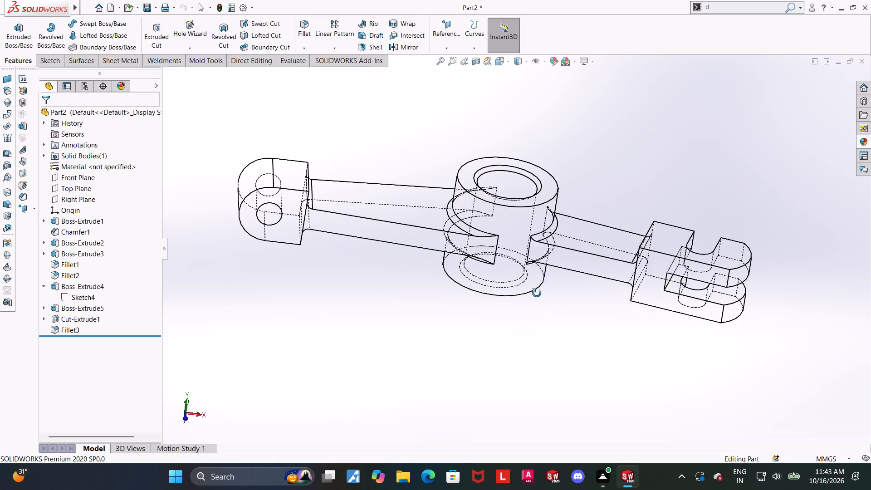
Examine the hidden lines from above, restore the part's Shaded With Edges display and set the top view.
{"action": "middle_click_drag", "start_coordinate": [537, 293], "coordinate": [520, 355]}
{"action": "scroll", "coordinate": [558, 279], "scroll_direction": "up", "scroll_amount": 1}
{"action": "middle_click_drag", "start_coordinate": [558, 283], "coordinate": [555, 320]}
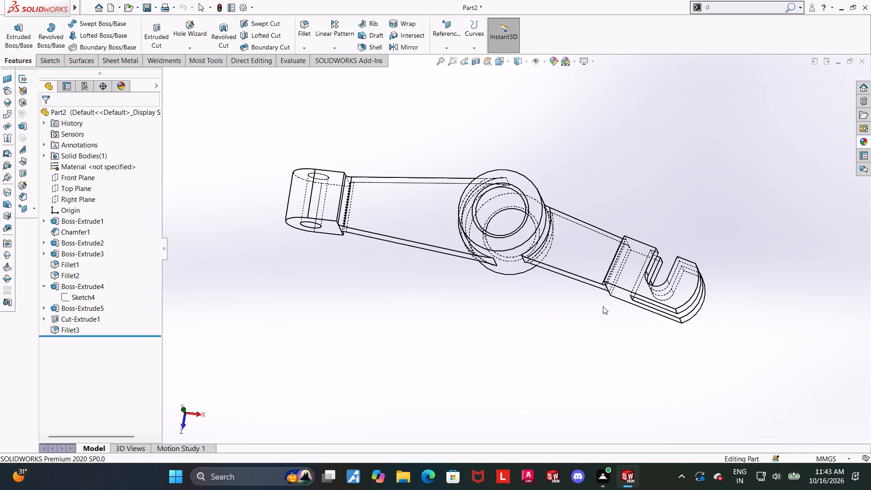
{"action": "scroll", "coordinate": [603, 306], "scroll_direction": "up", "scroll_amount": 1}
{"action": "middle_click_drag", "start_coordinate": [586, 296], "coordinate": [599, 333]}
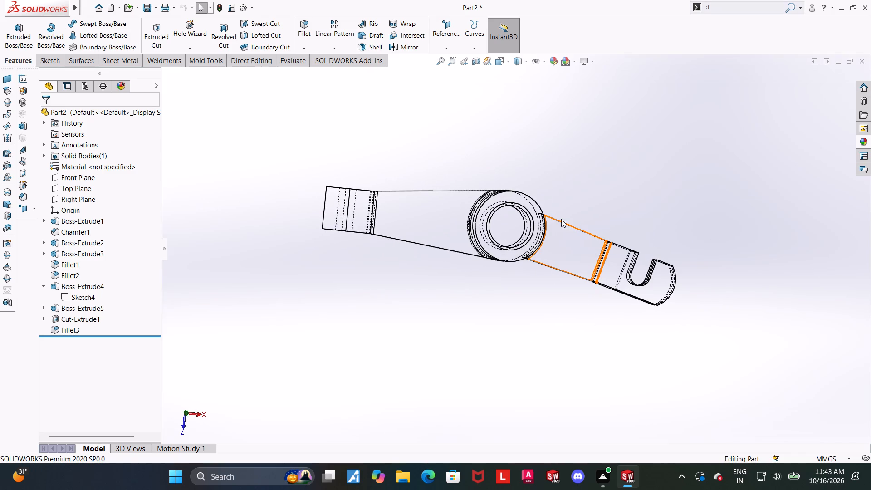
{"action": "left_click", "coordinate": [518, 64]}
{"action": "left_click", "coordinate": [522, 77]}
{"action": "middle_click_drag", "start_coordinate": [562, 250], "coordinate": [556, 244]}
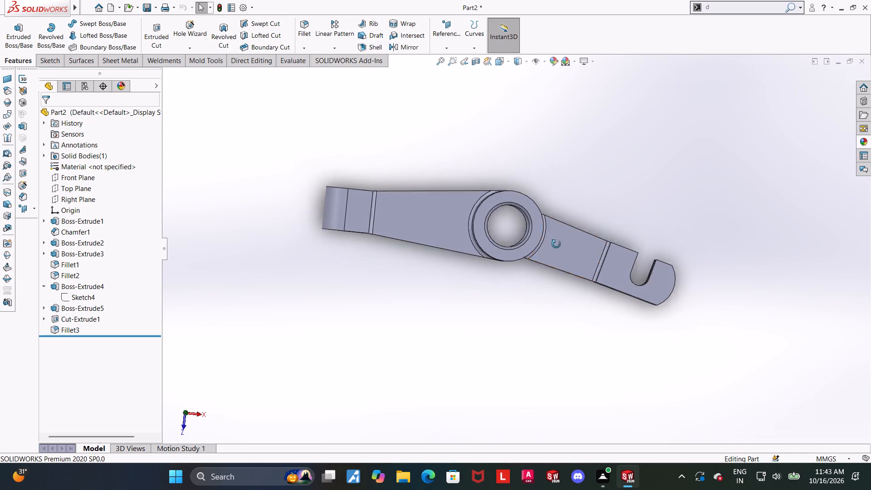
{"action": "middle_click_drag", "start_coordinate": [556, 244], "coordinate": [559, 243]}
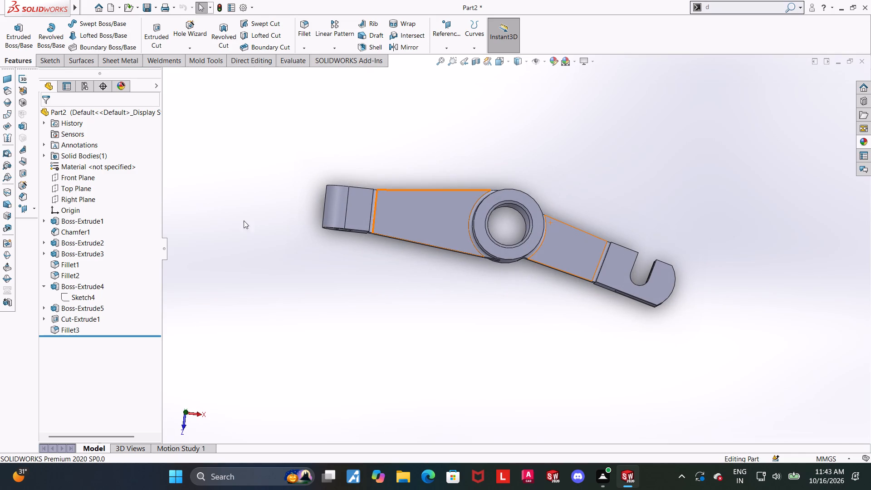
{"action": "left_click", "coordinate": [498, 59]}
{"action": "left_click", "coordinate": [463, 281]}
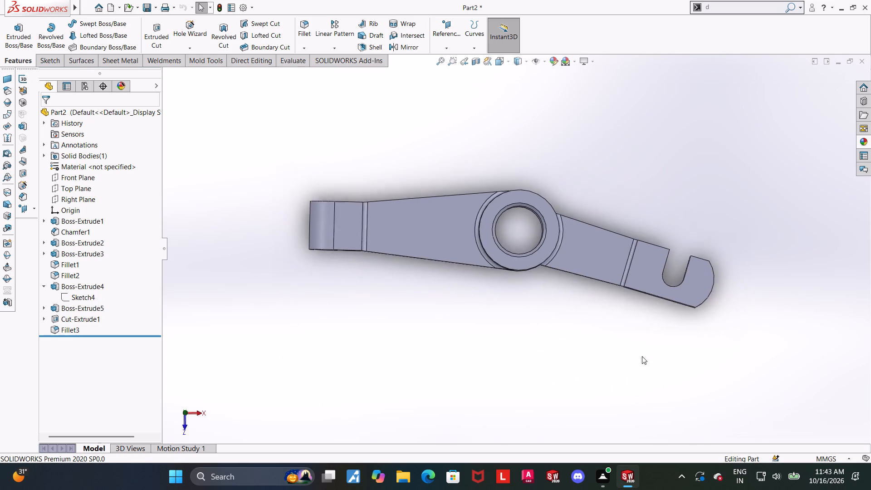
Show the forked block's profile sketch and examine its dimensions around the slot and rounded end in the top view.
{"action": "scroll", "coordinate": [658, 354], "scroll_direction": "down", "scroll_amount": 1}
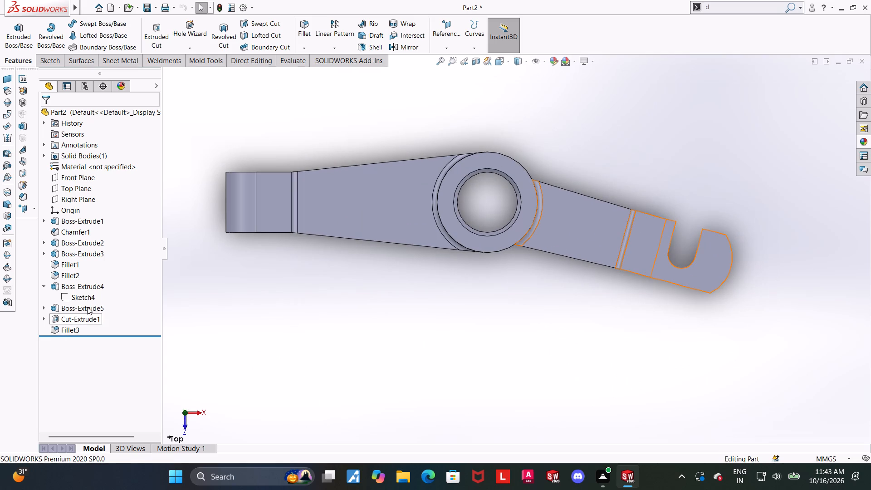
{"action": "left_click", "coordinate": [49, 307]}
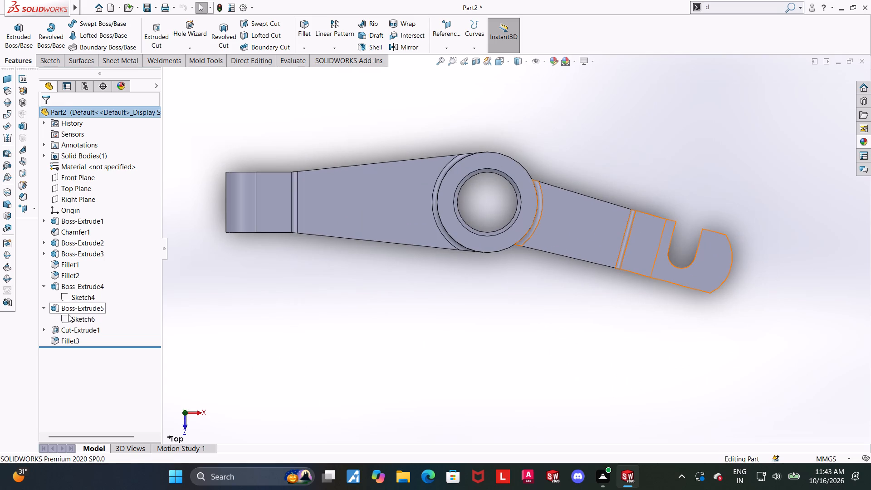
{"action": "left_click", "coordinate": [68, 314]}
{"action": "scroll", "coordinate": [731, 347], "scroll_direction": "up", "scroll_amount": 1}
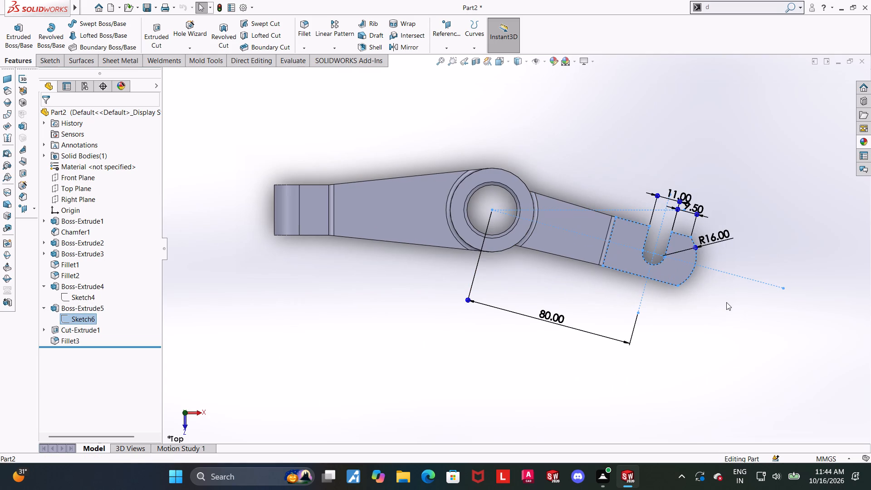
{"action": "scroll", "coordinate": [724, 301], "scroll_direction": "down", "scroll_amount": 1}
{"action": "scroll", "coordinate": [724, 302], "scroll_direction": "up", "scroll_amount": 1}
{"action": "scroll", "coordinate": [623, 252], "scroll_direction": "down", "scroll_amount": 1}
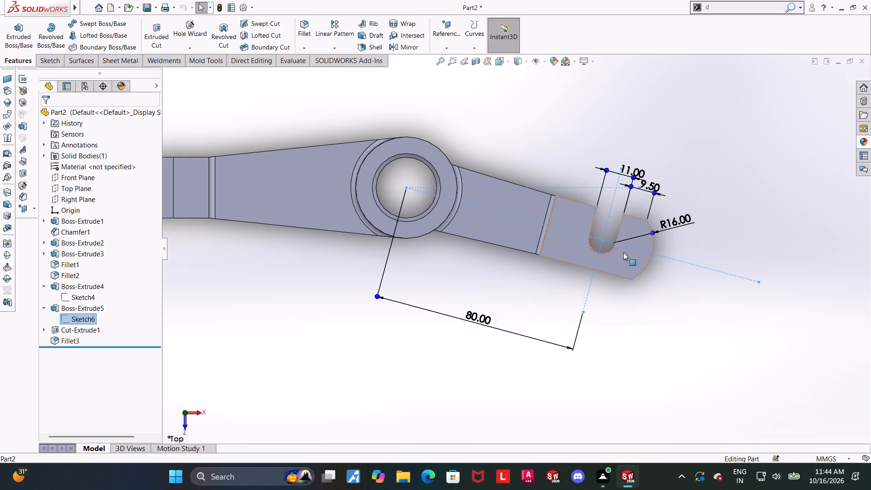
{"action": "scroll", "coordinate": [585, 265], "scroll_direction": "down", "scroll_amount": 2}
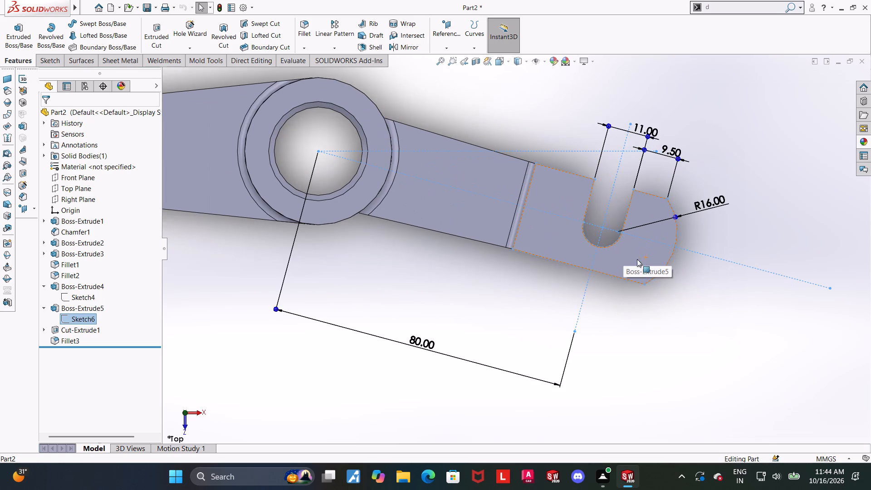
{"action": "scroll", "coordinate": [641, 255], "scroll_direction": "up", "scroll_amount": 2}
{"action": "left_click", "coordinate": [633, 300]}
{"action": "scroll", "coordinate": [600, 204], "scroll_direction": "down", "scroll_amount": 2}
{"action": "scroll", "coordinate": [534, 268], "scroll_direction": "up", "scroll_amount": 1}
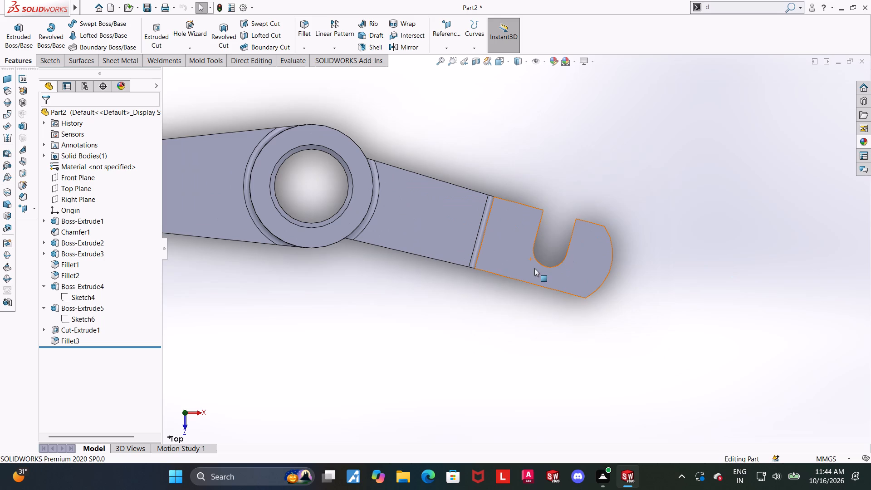
{"action": "scroll", "coordinate": [428, 262], "scroll_direction": "down", "scroll_amount": 1}
{"action": "scroll", "coordinate": [445, 240], "scroll_direction": "up", "scroll_amount": 1}
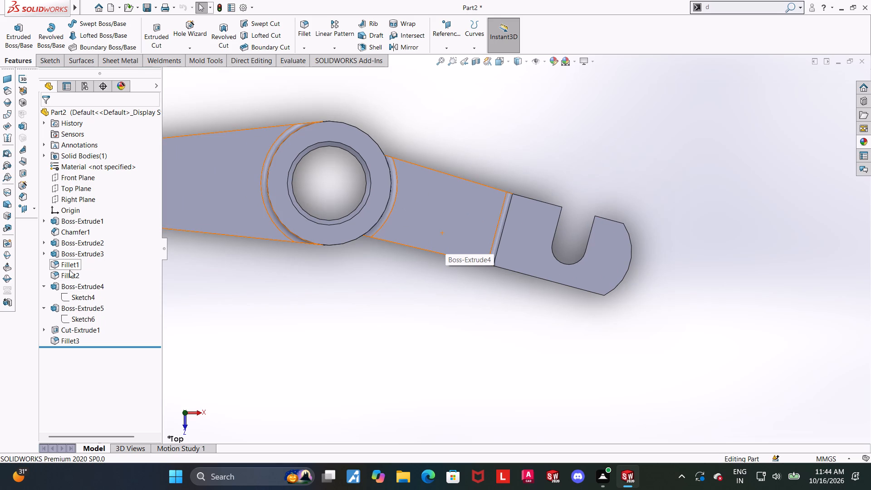
Open the second arm's profile sketch and examine its edges and dimensions between the bushing and the forked block.
{"action": "left_click", "coordinate": [69, 286]}
{"action": "scroll", "coordinate": [379, 328], "scroll_direction": "up", "scroll_amount": 1}
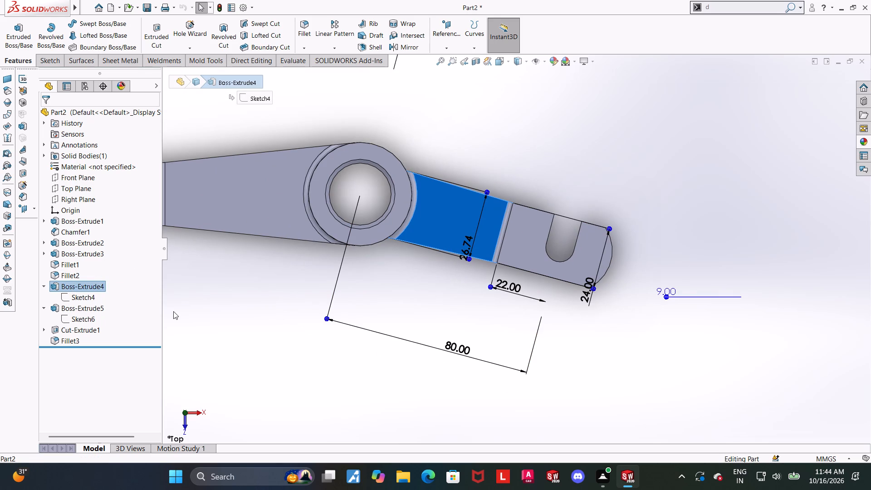
{"action": "left_click", "coordinate": [279, 338]}
{"action": "left_click", "coordinate": [70, 287]}
{"action": "left_click", "coordinate": [62, 298]}
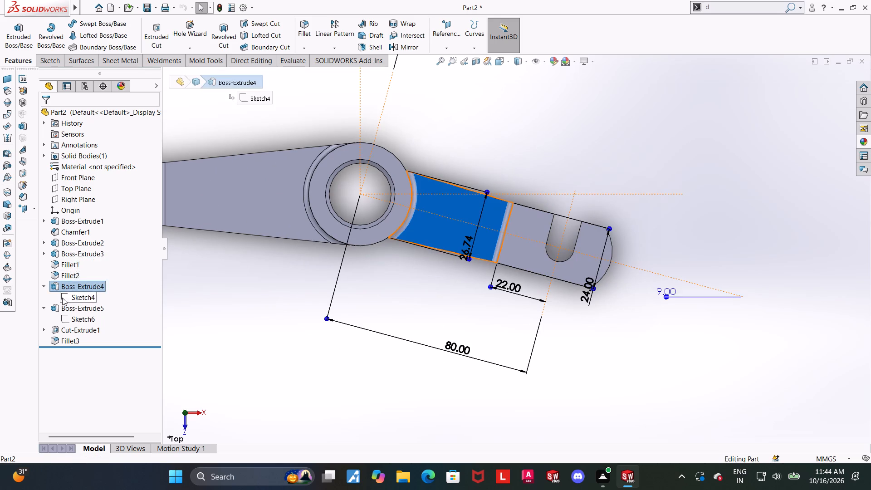
{"action": "left_click", "coordinate": [72, 275]}
{"action": "scroll", "coordinate": [464, 163], "scroll_direction": "down", "scroll_amount": 1}
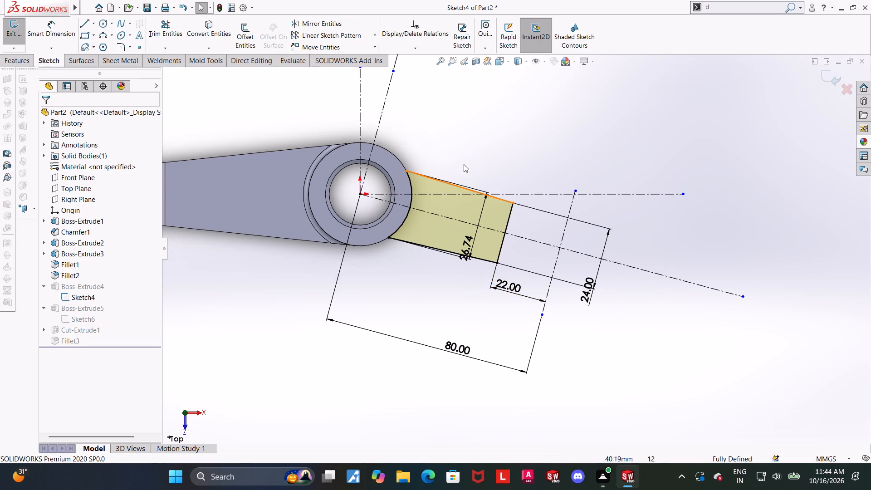
{"action": "scroll", "coordinate": [464, 164], "scroll_direction": "down", "scroll_amount": 1}
{"action": "scroll", "coordinate": [441, 323], "scroll_direction": "up", "scroll_amount": 1}
{"action": "scroll", "coordinate": [443, 268], "scroll_direction": "down", "scroll_amount": 2}
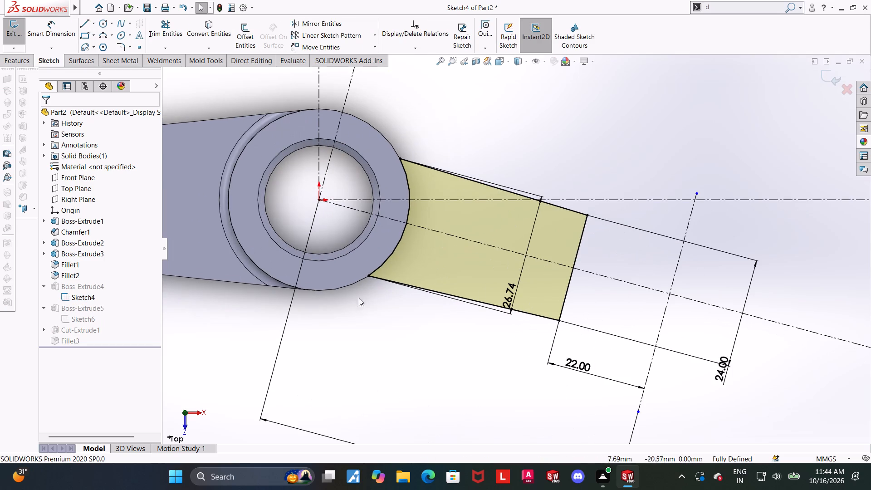
{"action": "scroll", "coordinate": [366, 302], "scroll_direction": "down", "scroll_amount": 1}
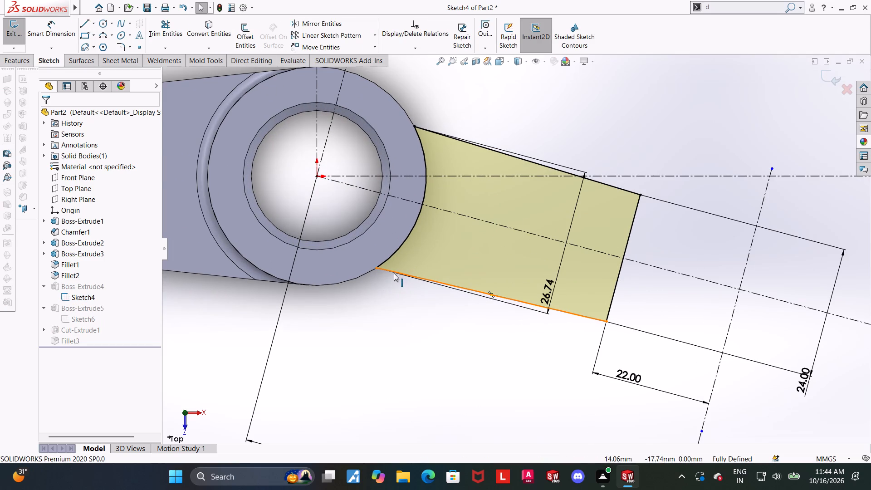
{"action": "scroll", "coordinate": [502, 340], "scroll_direction": "up", "scroll_amount": 2}
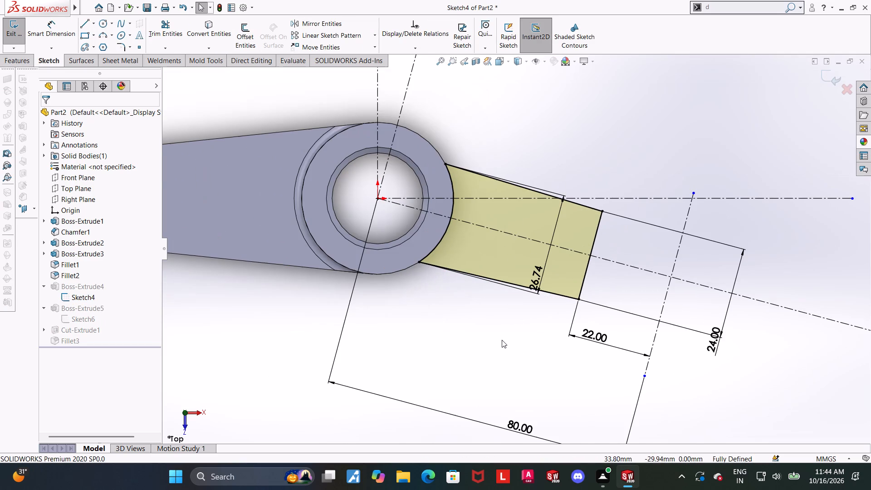
{"action": "scroll", "coordinate": [600, 249], "scroll_direction": "up", "scroll_amount": 1}
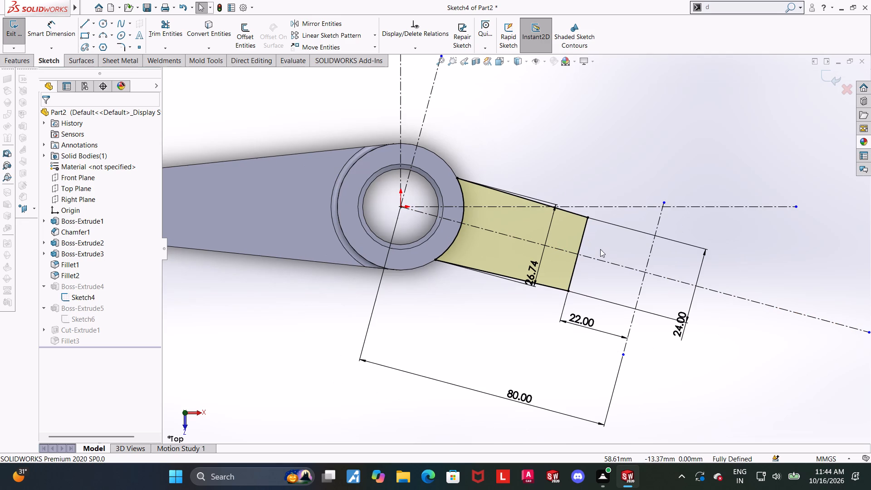
{"action": "scroll", "coordinate": [600, 249], "scroll_direction": "down", "scroll_amount": 1}
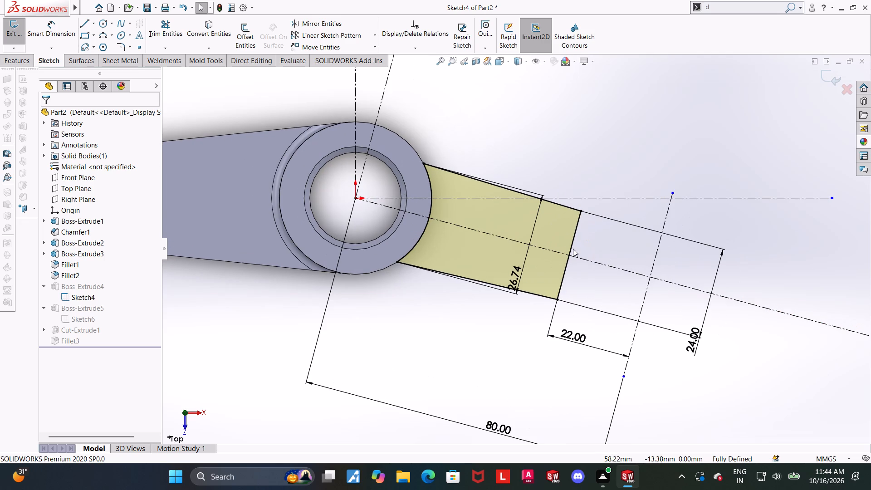
Check the angle between the second arm sketch's horizontal and inclined centrelines with Smart Dimension, without adding a dimension.
{"action": "key", "text": "Escape"}
{"action": "left_click", "coordinate": [64, 26]}
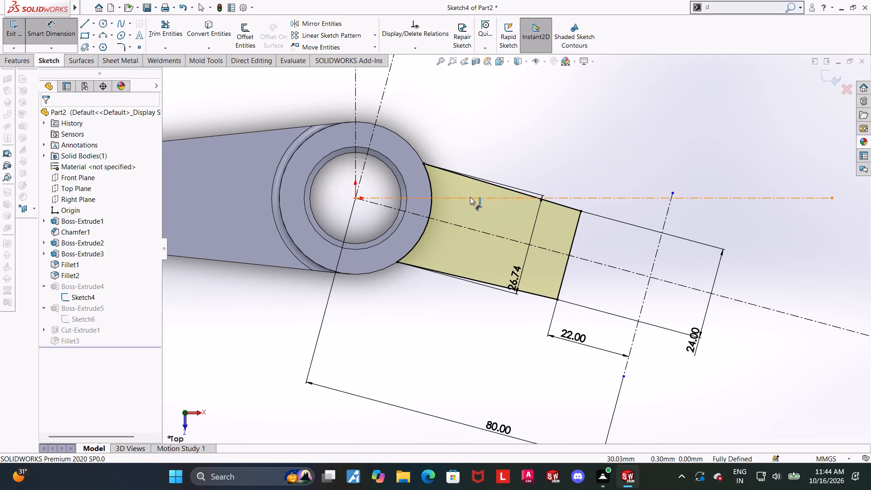
{"action": "left_click", "coordinate": [470, 197]}
{"action": "left_click", "coordinate": [477, 228]}
{"action": "key", "text": "Escape"}
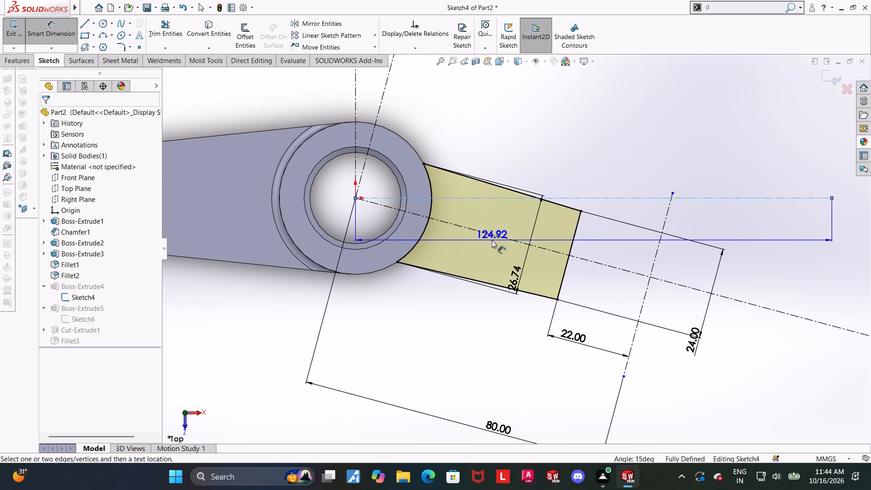
{"action": "key", "text": "Escape"}
Examine the second arm sketch's dimensions and centrelines, then exit the sketch without editing it.
{"action": "scroll", "coordinate": [656, 299], "scroll_direction": "up", "scroll_amount": 1}
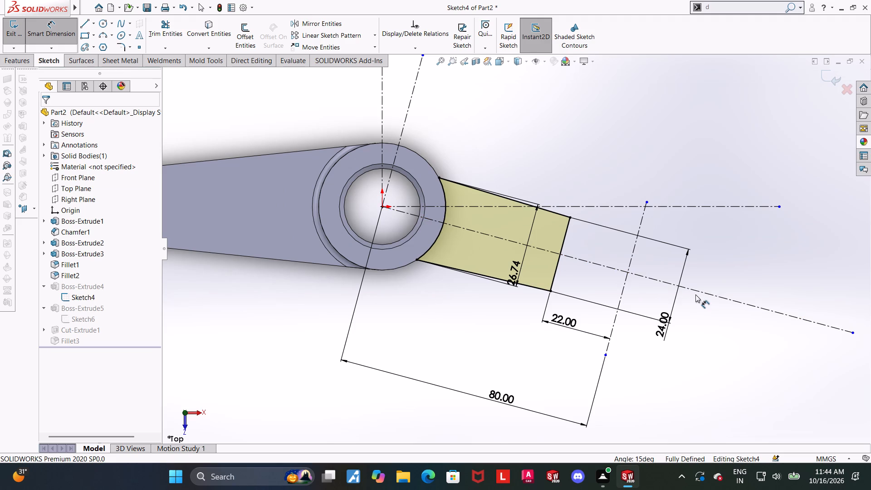
{"action": "scroll", "coordinate": [675, 320], "scroll_direction": "up", "scroll_amount": 1}
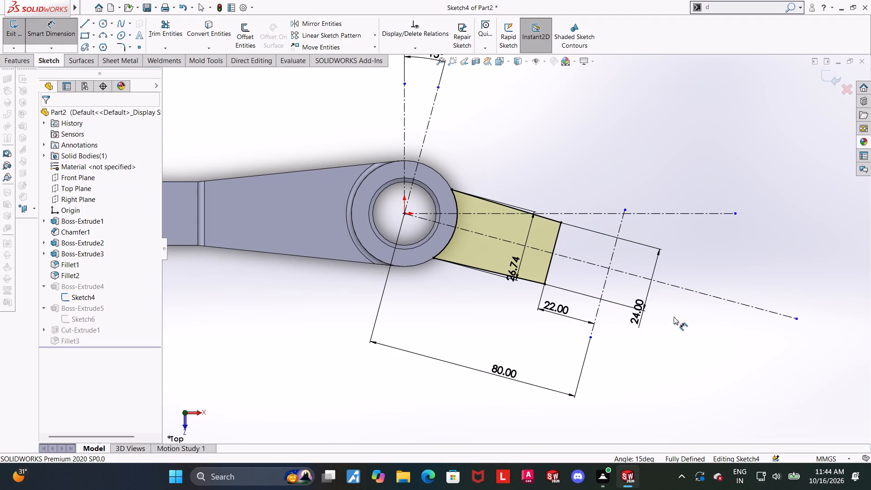
{"action": "scroll", "coordinate": [672, 314], "scroll_direction": "down", "scroll_amount": 1}
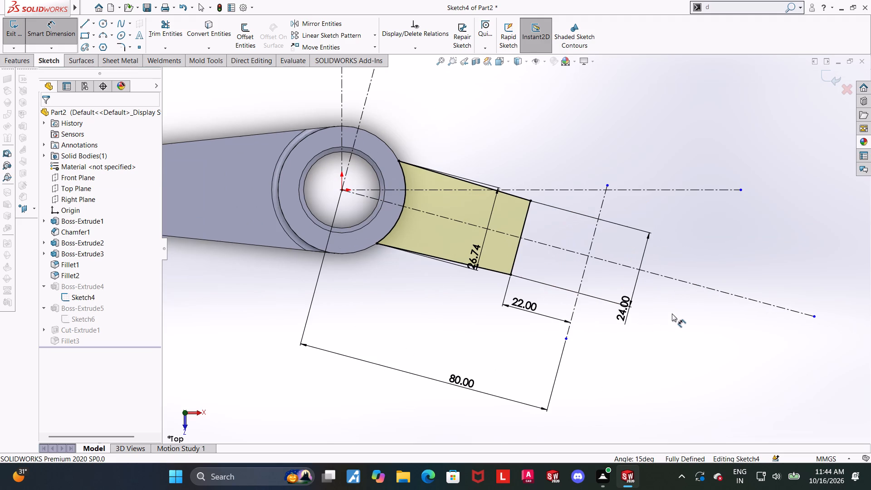
{"action": "scroll", "coordinate": [672, 314], "scroll_direction": "up", "scroll_amount": 1}
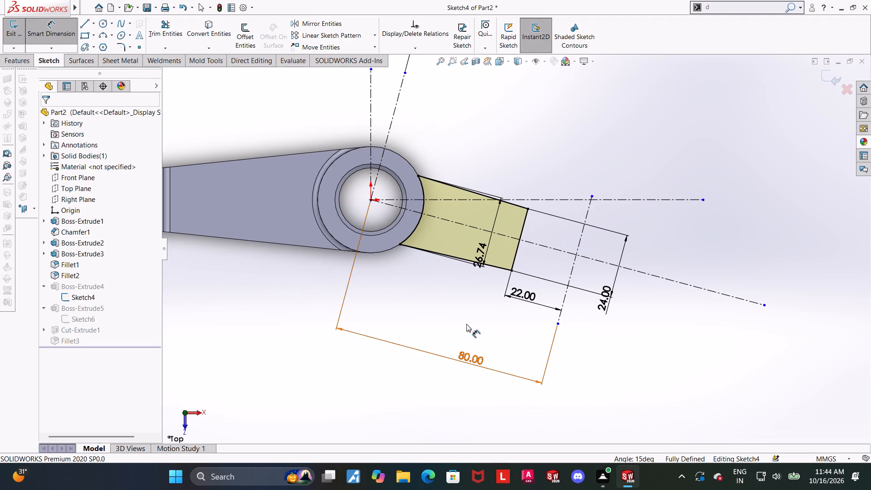
{"action": "scroll", "coordinate": [466, 323], "scroll_direction": "up", "scroll_amount": 1}
{"action": "scroll", "coordinate": [683, 331], "scroll_direction": "up", "scroll_amount": 1}
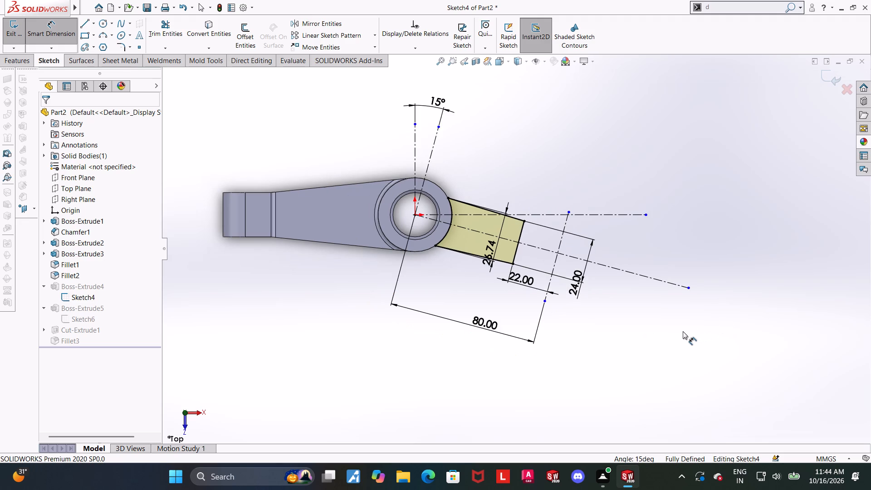
{"action": "scroll", "coordinate": [617, 327], "scroll_direction": "down", "scroll_amount": 1}
{"action": "scroll", "coordinate": [335, 264], "scroll_direction": "down", "scroll_amount": 1}
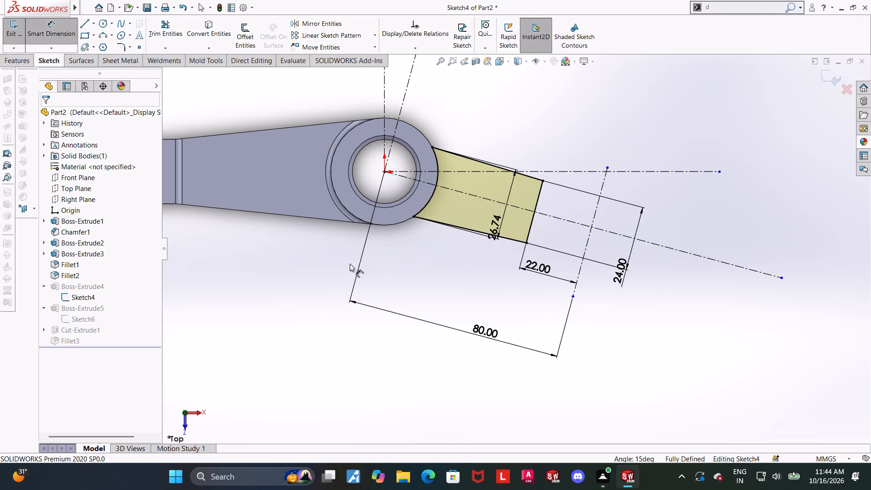
{"action": "scroll", "coordinate": [462, 283], "scroll_direction": "up", "scroll_amount": 1}
{"action": "scroll", "coordinate": [432, 231], "scroll_direction": "down", "scroll_amount": 1}
{"action": "key", "text": "Escape"}
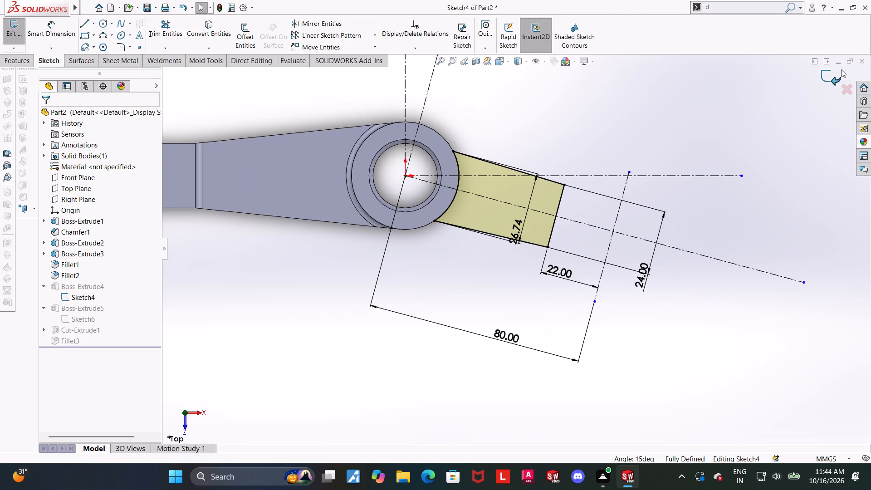
{"action": "left_click", "coordinate": [831, 79]}
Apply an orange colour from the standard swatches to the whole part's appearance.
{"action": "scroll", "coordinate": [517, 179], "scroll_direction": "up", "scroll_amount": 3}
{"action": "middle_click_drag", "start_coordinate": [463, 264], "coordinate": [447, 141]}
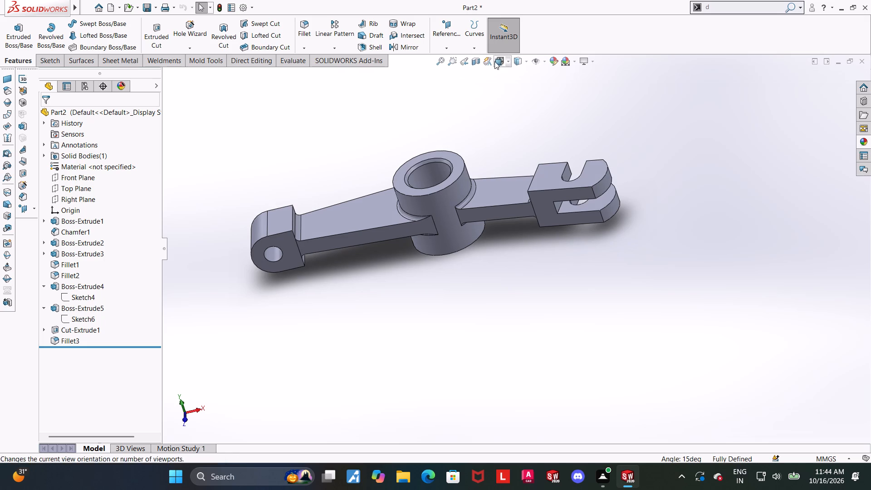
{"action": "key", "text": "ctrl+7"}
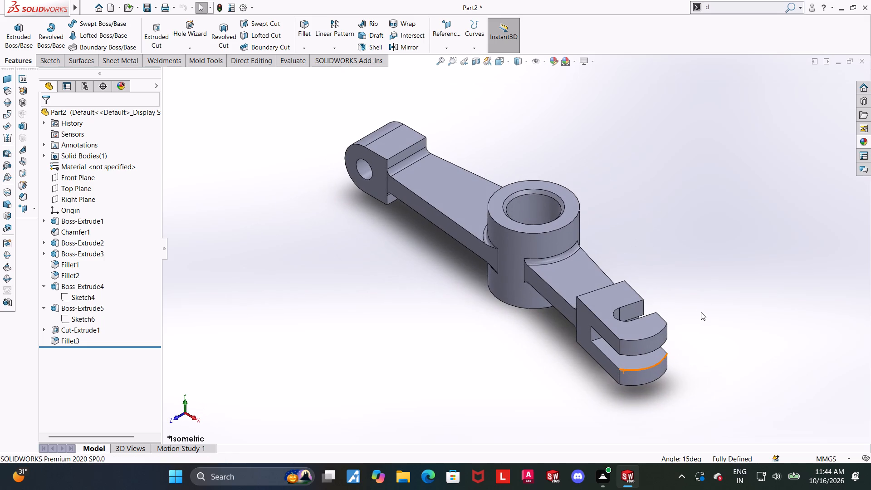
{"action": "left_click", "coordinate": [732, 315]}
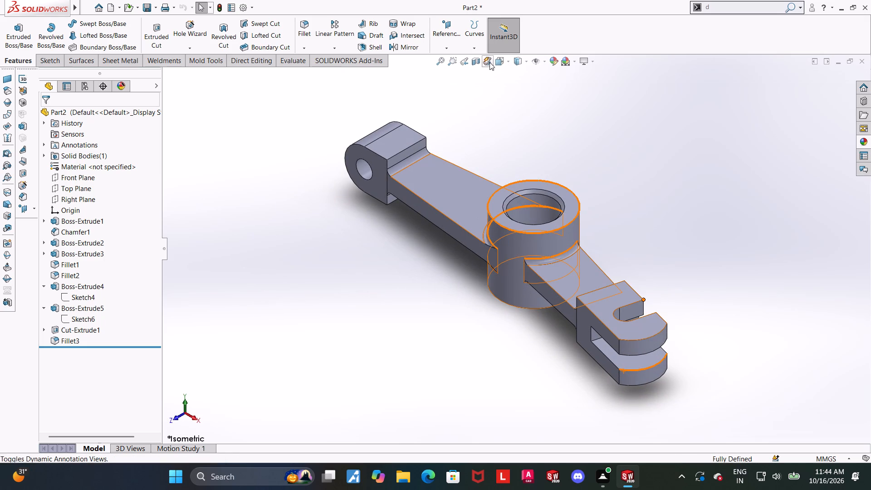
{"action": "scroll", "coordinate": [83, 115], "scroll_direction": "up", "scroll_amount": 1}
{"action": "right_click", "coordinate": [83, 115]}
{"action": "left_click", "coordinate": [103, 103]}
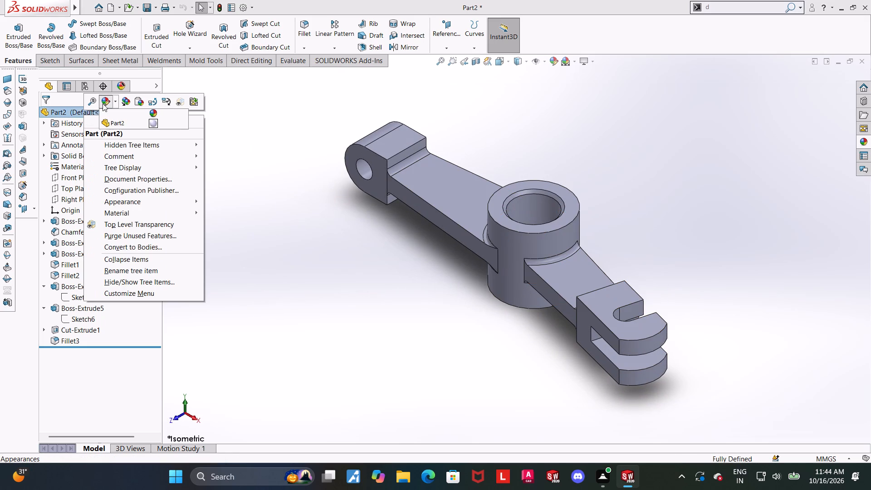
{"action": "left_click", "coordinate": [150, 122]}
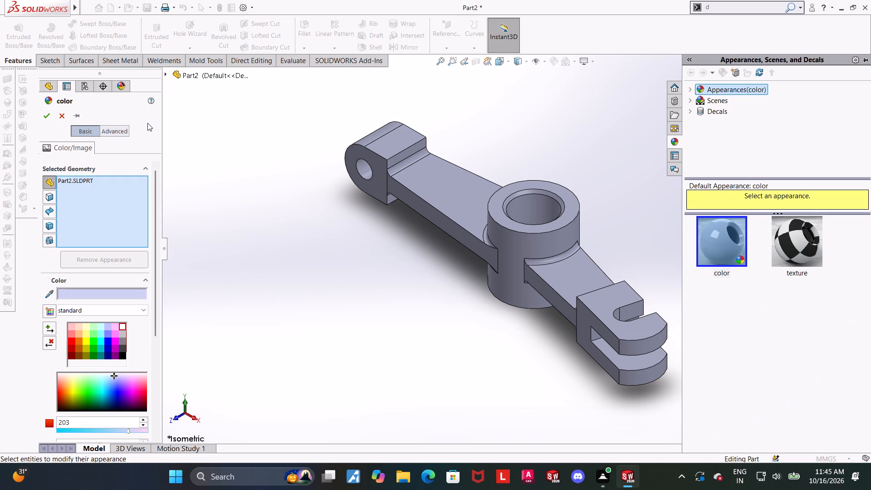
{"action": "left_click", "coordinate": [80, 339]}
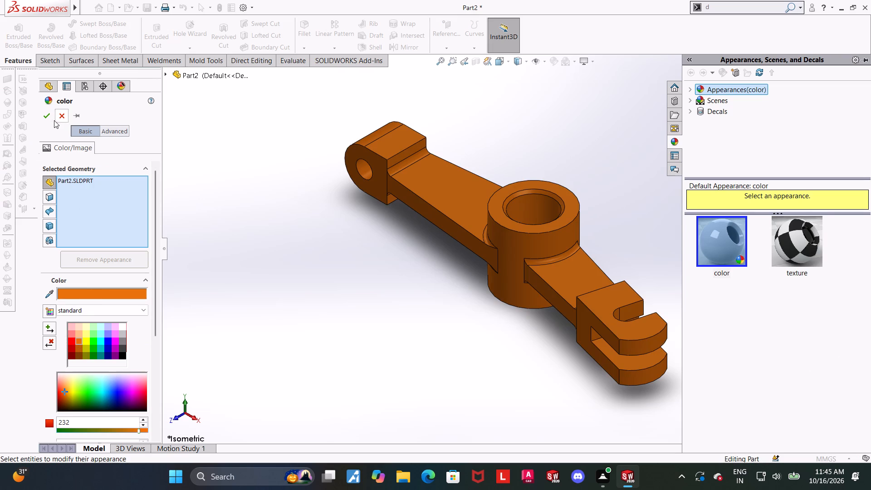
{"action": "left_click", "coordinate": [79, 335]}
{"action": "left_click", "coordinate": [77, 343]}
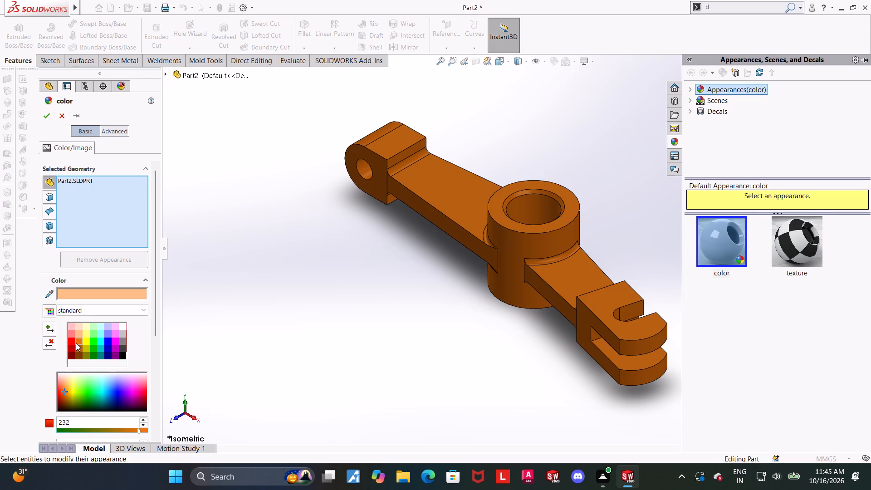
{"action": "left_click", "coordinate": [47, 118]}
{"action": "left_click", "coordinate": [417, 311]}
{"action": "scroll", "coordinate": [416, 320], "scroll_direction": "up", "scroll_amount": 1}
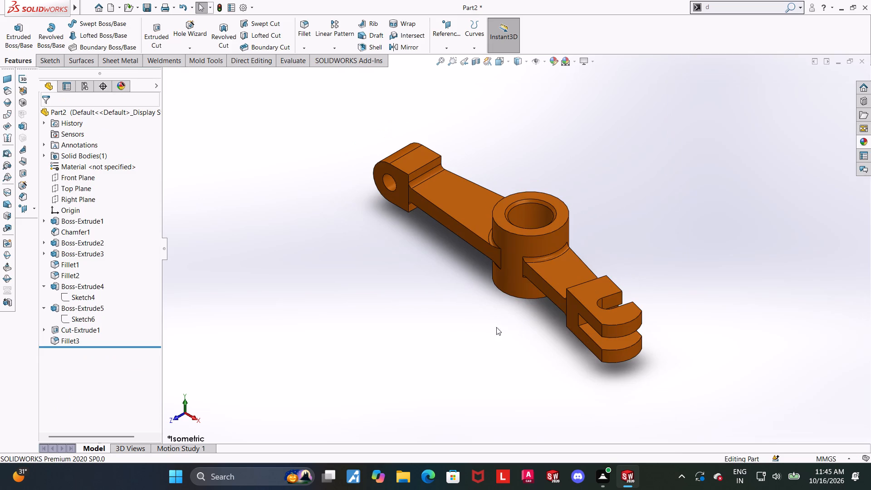
Change the whole part's appearance colour to bright red from the standard swatches.
{"action": "scroll", "coordinate": [603, 333], "scroll_direction": "down", "scroll_amount": 1}
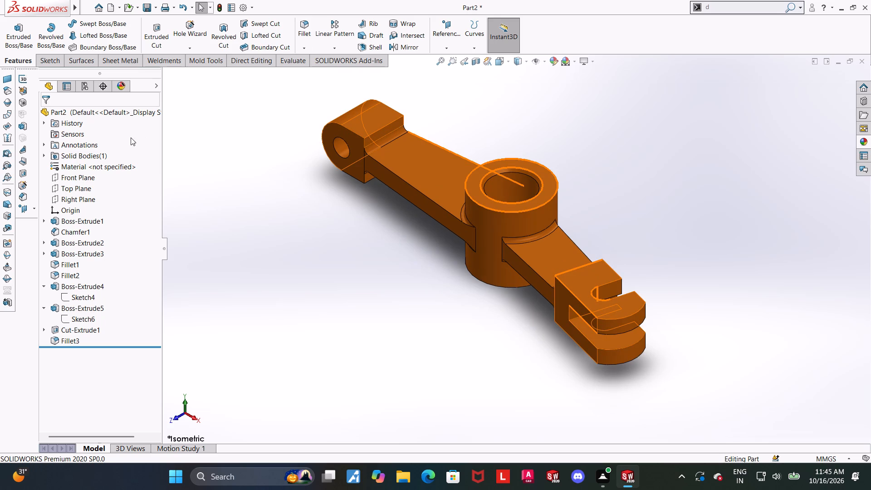
{"action": "right_click", "coordinate": [73, 107]}
{"action": "left_click", "coordinate": [92, 91]}
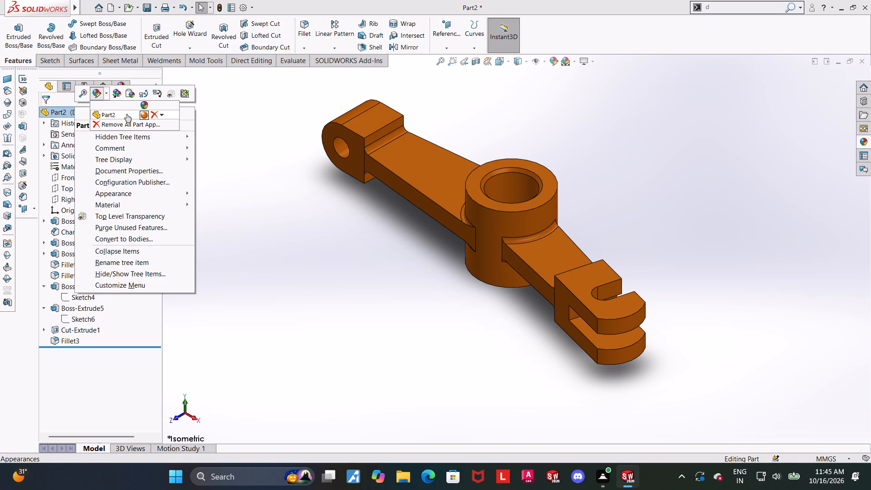
{"action": "left_click", "coordinate": [131, 112]}
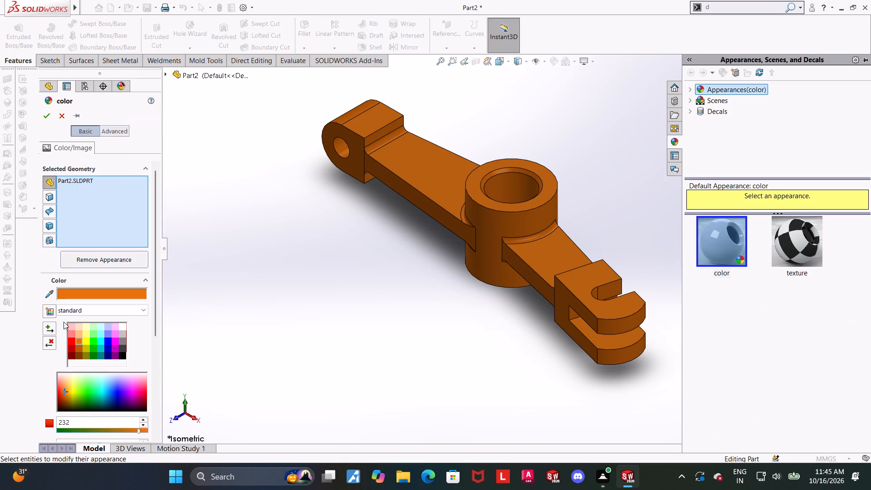
{"action": "left_click", "coordinate": [73, 340]}
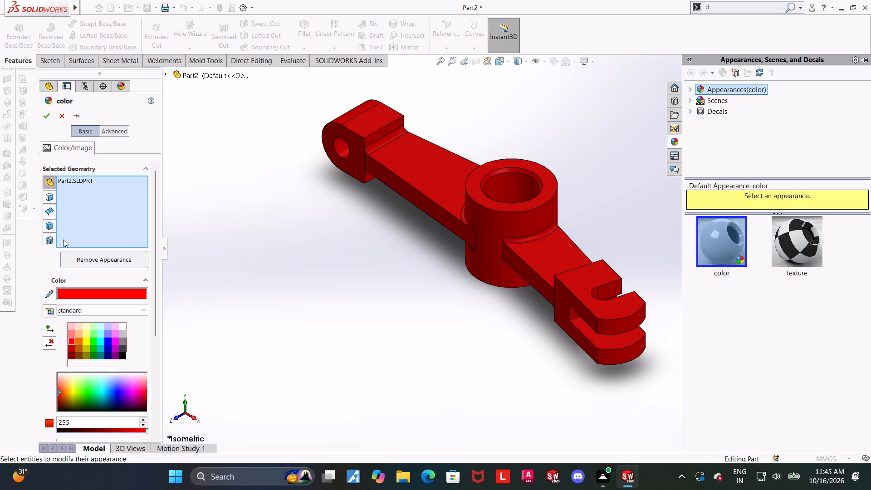
{"action": "left_click", "coordinate": [46, 115]}
{"action": "left_click", "coordinate": [377, 267]}
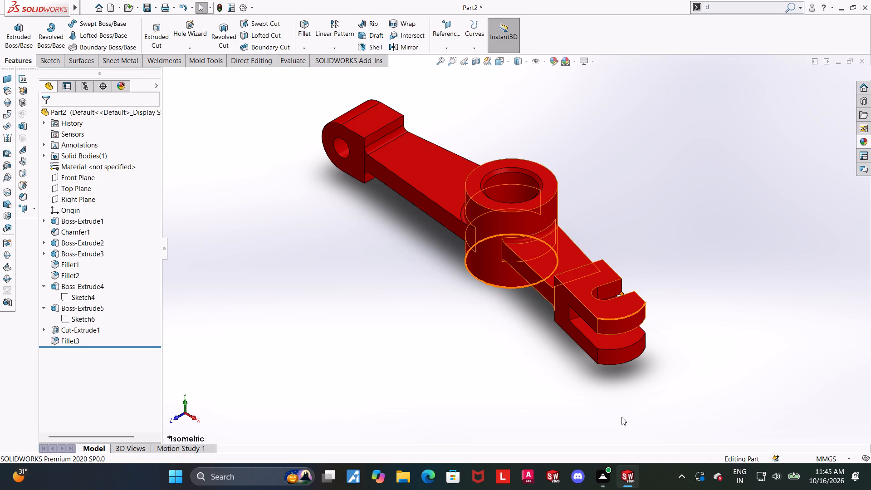
{"action": "left_click", "coordinate": [591, 425]}
{"action": "left_click", "coordinate": [464, 331]}
{"action": "key", "text": "Escape"}
Examine the coloured part from below, from above and at an angle, inspecting both arms, the bushing and the forked block.
{"action": "scroll", "coordinate": [761, 171], "scroll_direction": "up", "scroll_amount": 4}
{"action": "scroll", "coordinate": [609, 216], "scroll_direction": "down", "scroll_amount": 1}
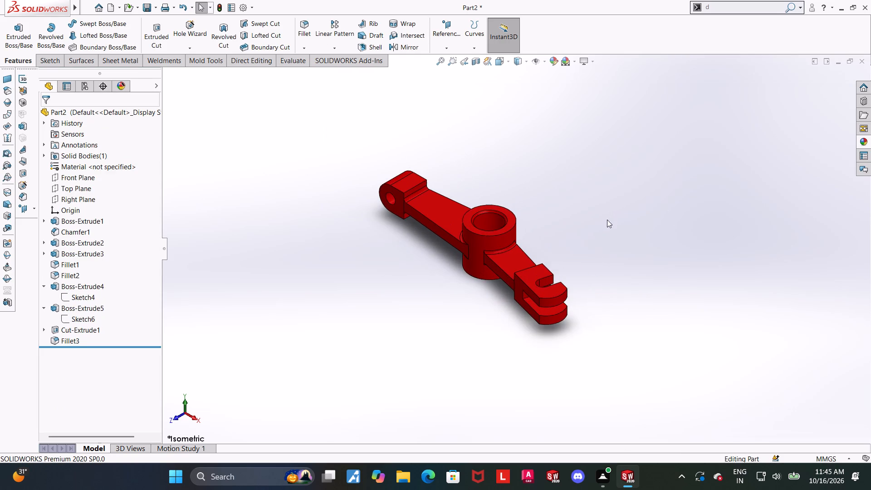
{"action": "scroll", "coordinate": [455, 282], "scroll_direction": "down", "scroll_amount": 2}
{"action": "middle_click_drag", "start_coordinate": [454, 284], "coordinate": [578, 209]}
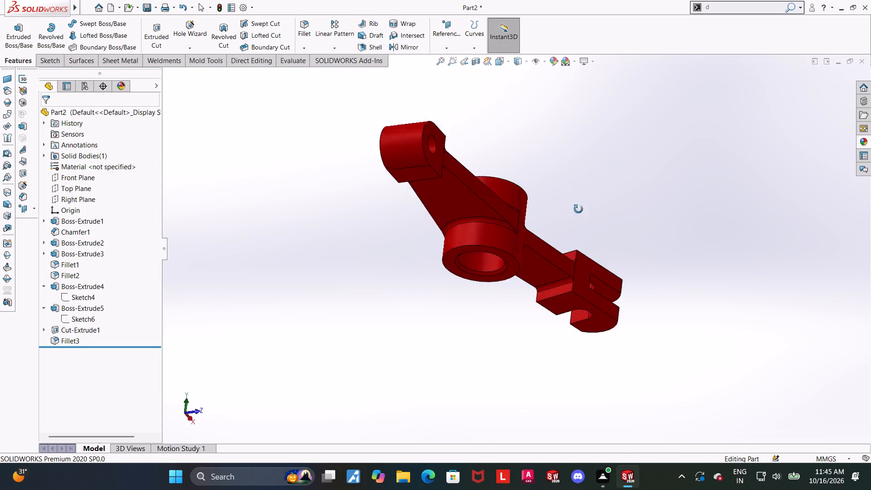
{"action": "middle_click_drag", "start_coordinate": [578, 209], "coordinate": [512, 366]}
{"action": "middle_click_drag", "start_coordinate": [574, 177], "coordinate": [583, 276]}
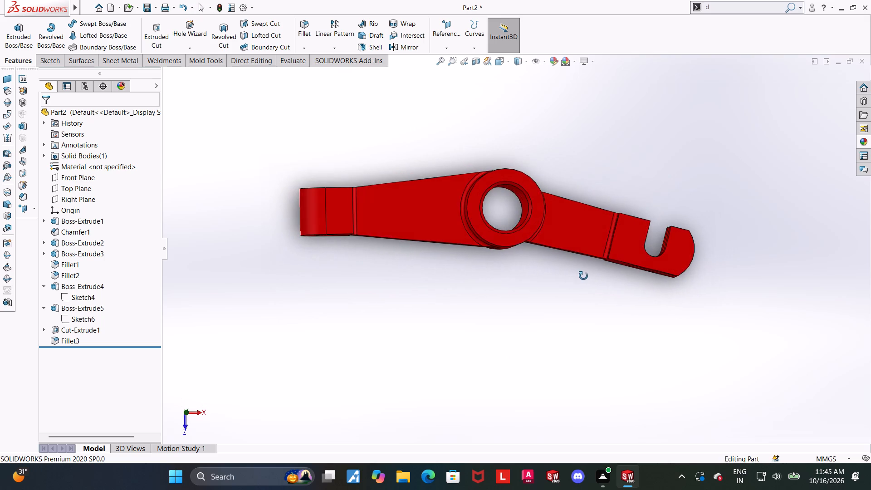
{"action": "middle_click_drag", "start_coordinate": [583, 276], "coordinate": [546, 219]}
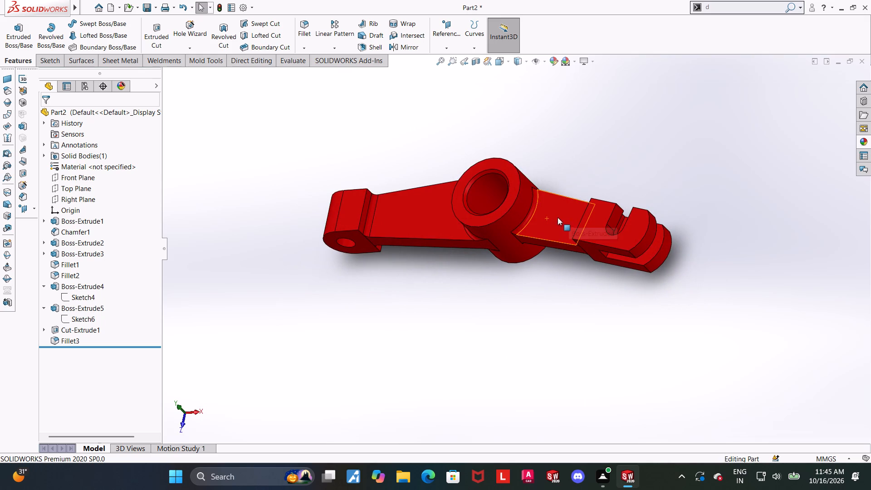
{"action": "middle_click_drag", "start_coordinate": [561, 218], "coordinate": [589, 249]}
{"action": "left_click", "coordinate": [502, 63]}
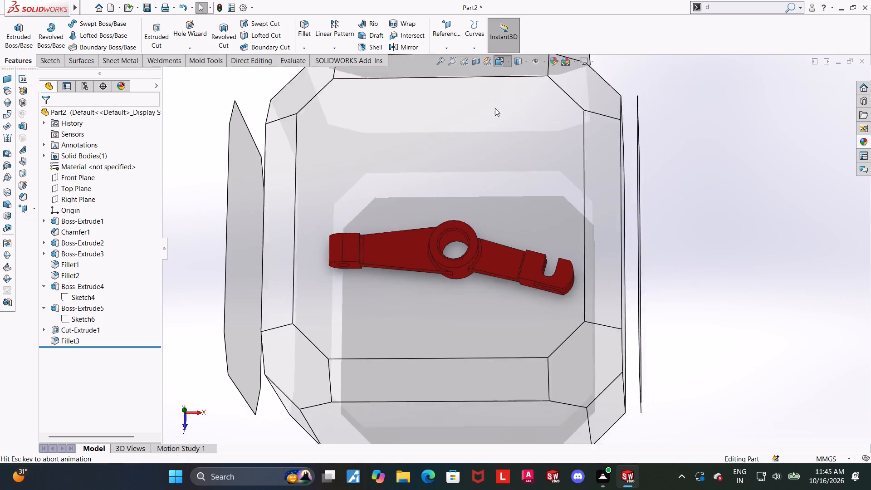
{"action": "left_click", "coordinate": [418, 362]}
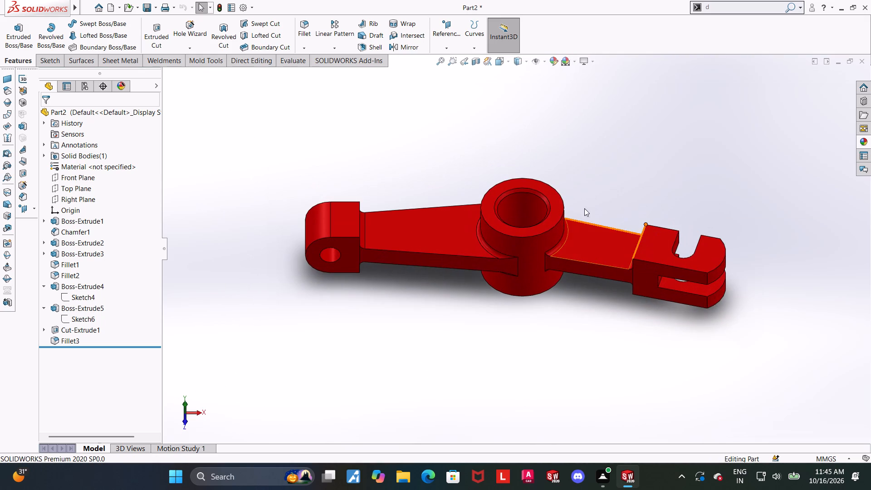
{"action": "scroll", "coordinate": [577, 208], "scroll_direction": "down", "scroll_amount": 1}
{"action": "left_click", "coordinate": [584, 327]}
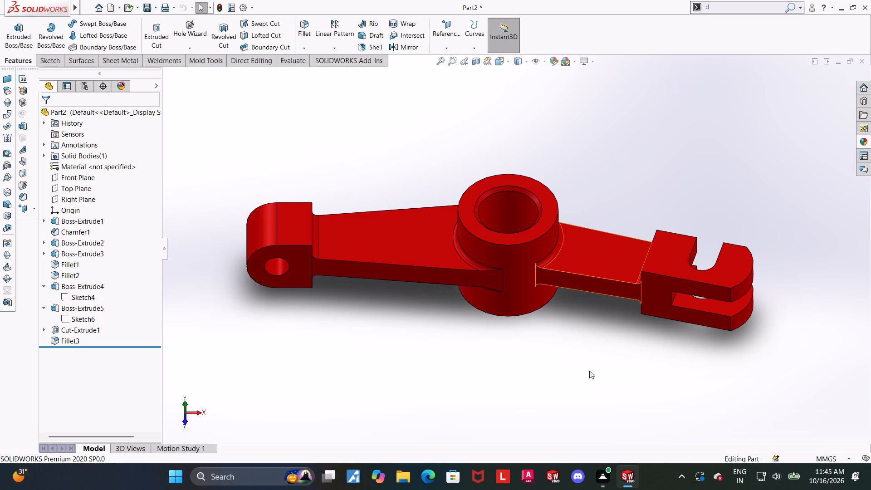
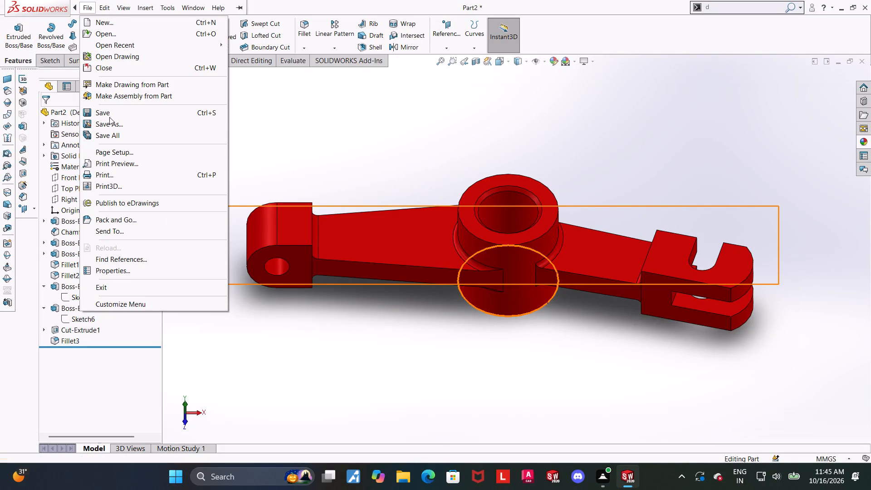
Save the part in the Downloads folder as a SOLIDWORKS Part named "asymmetric rocker linkage arm".
{"action": "left_click", "coordinate": [110, 122]}
{"action": "type", "text": "asymmetric rocke"}
{"action": "key", "text": "BackSpace"}
{"action": "key", "text": "r"}
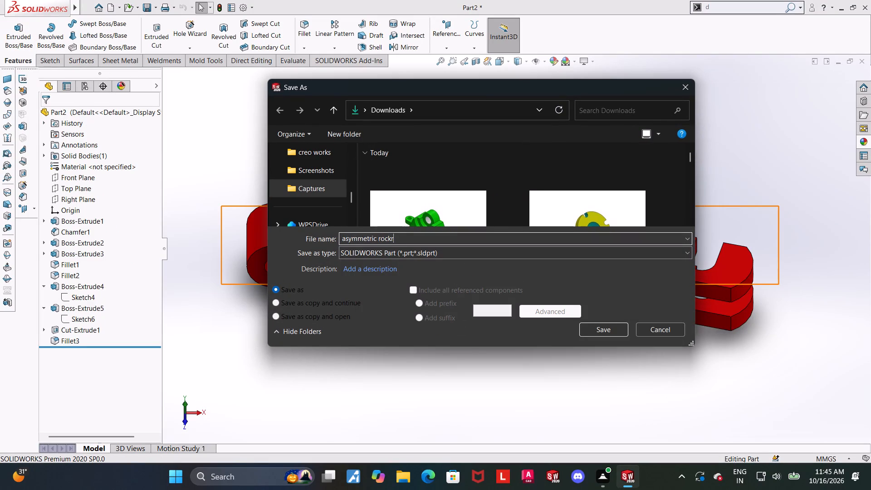
{"action": "key", "text": "BackSpace"}
{"action": "type", "text": "er linkage arm"}
{"action": "key", "text": "space"}
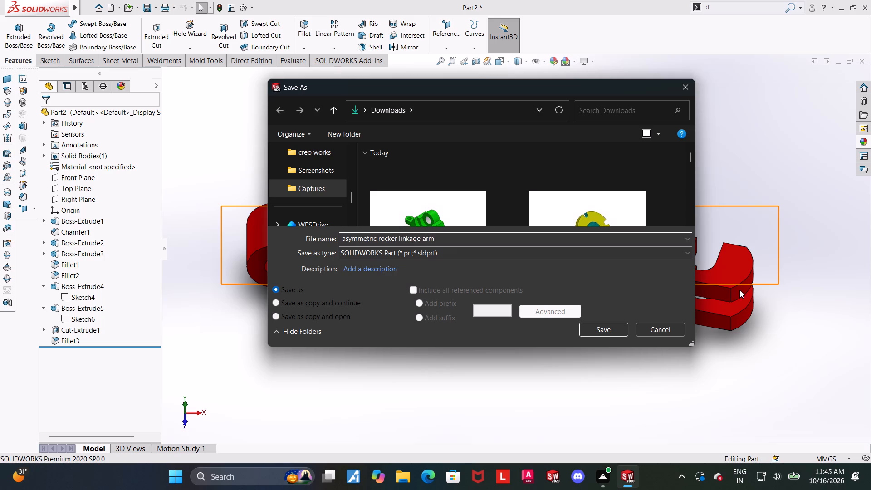
{"action": "left_click", "coordinate": [612, 323]}
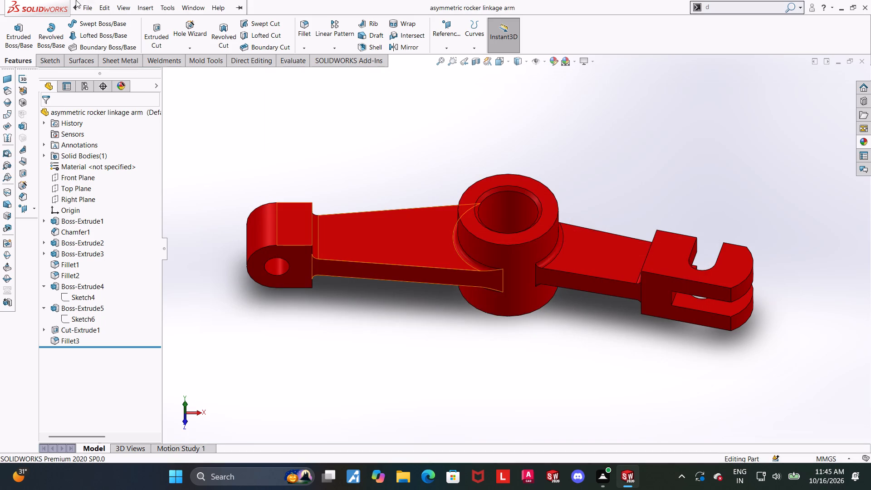
Save a PDF copy of the part in Adobe Portable Document Format, keeping the name "asymmetric rocker linkage arm".
{"action": "left_click", "coordinate": [115, 122]}
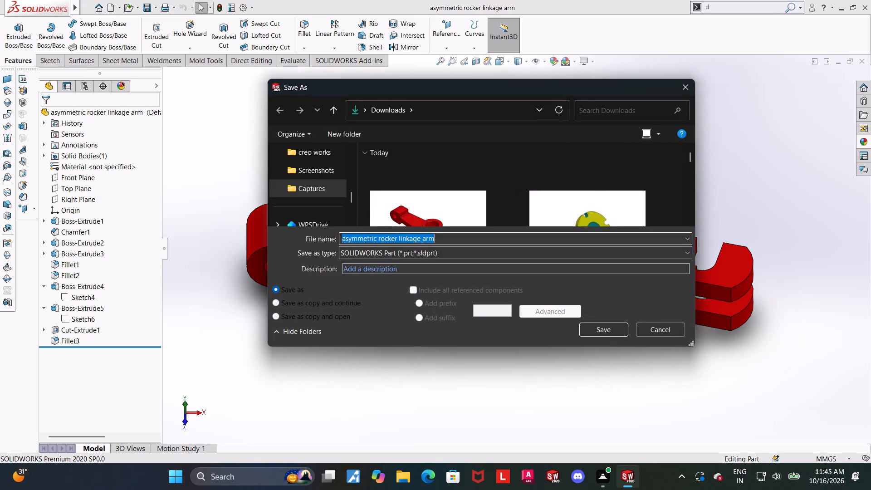
{"action": "left_click", "coordinate": [377, 255]}
{"action": "left_click", "coordinate": [452, 68]}
{"action": "left_click", "coordinate": [621, 354]}
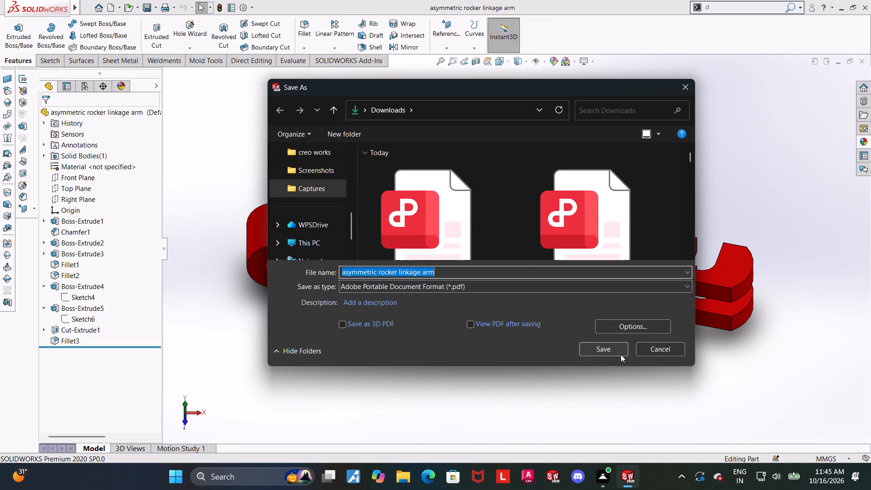